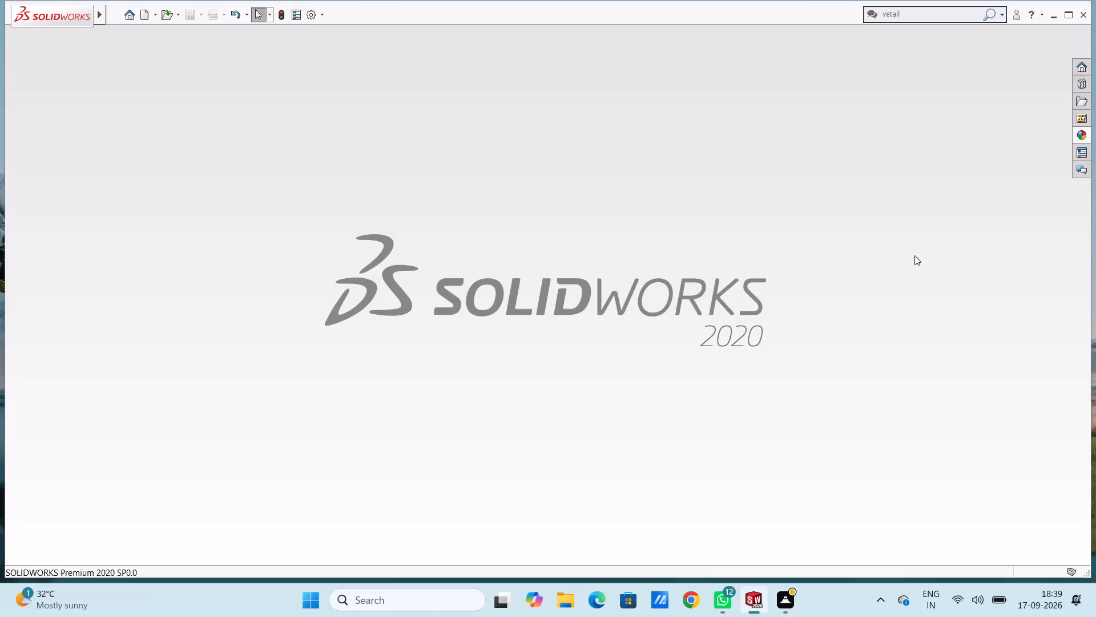
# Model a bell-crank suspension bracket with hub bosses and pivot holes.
# Create a new part and open a sketch on the Front Plane.
pyautogui.click(141, 19)
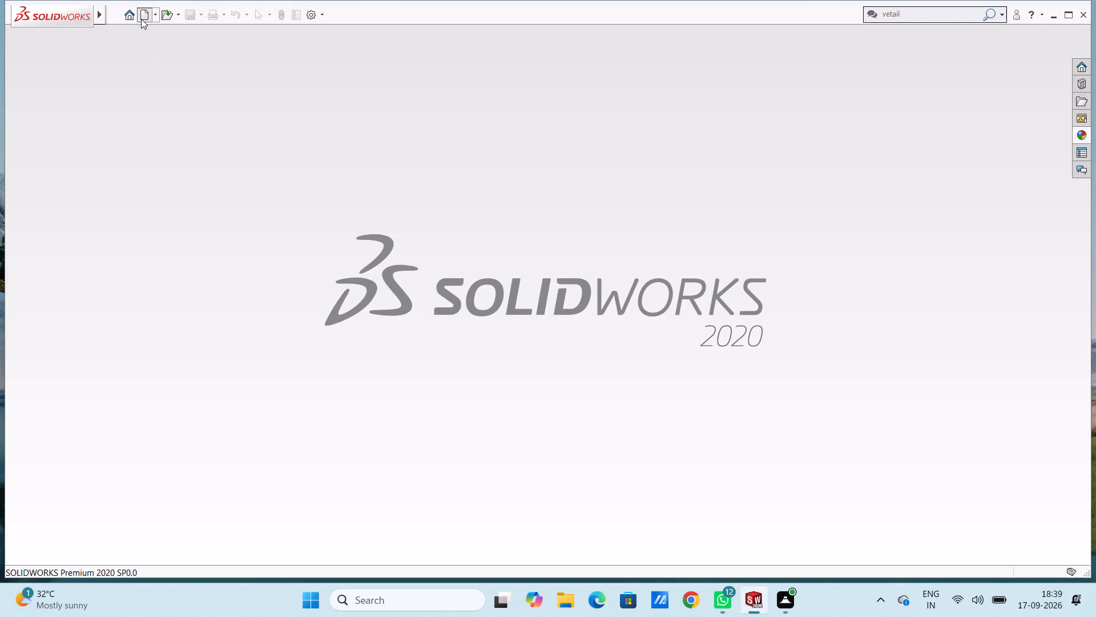
pyautogui.moveTo(454, 446); pyautogui.dragTo(453, 440)
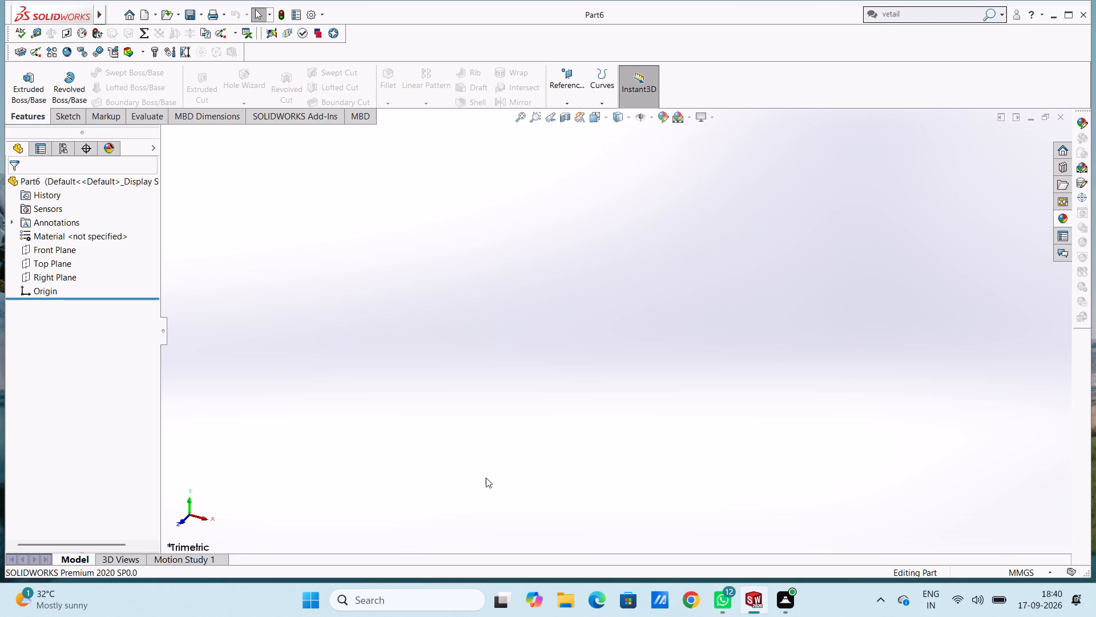
pyautogui.click(51, 250)
pyautogui.click(62, 231)
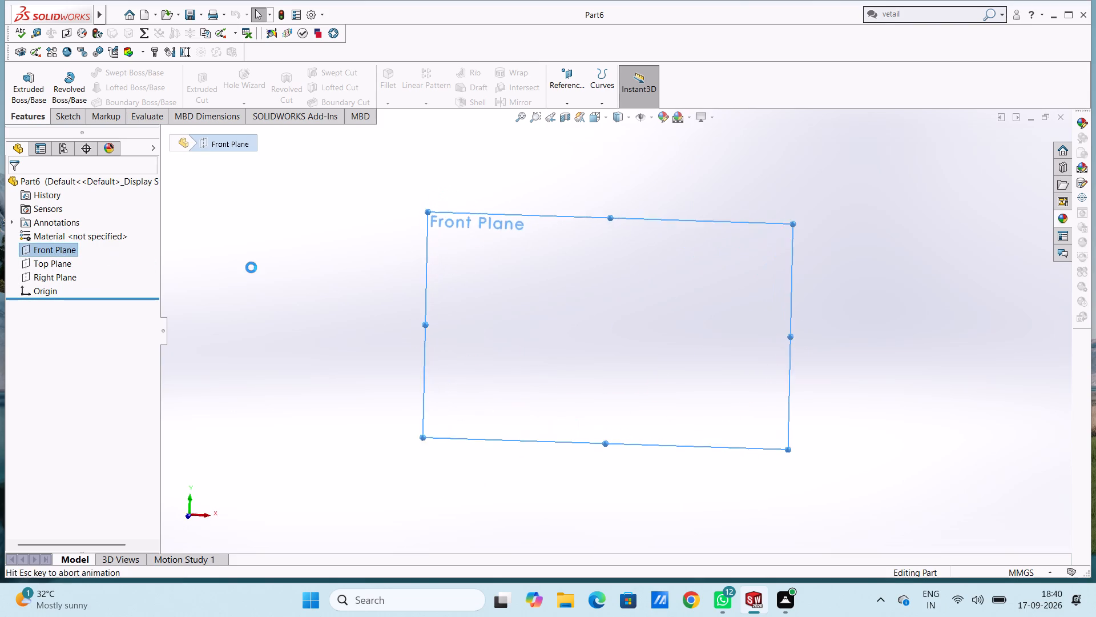
pyautogui.click(251, 266)
# Draw two concentric circles centred on the origin with radii of 30 mm and 15 mm.
pyautogui.scroll(-1, 656, 312)
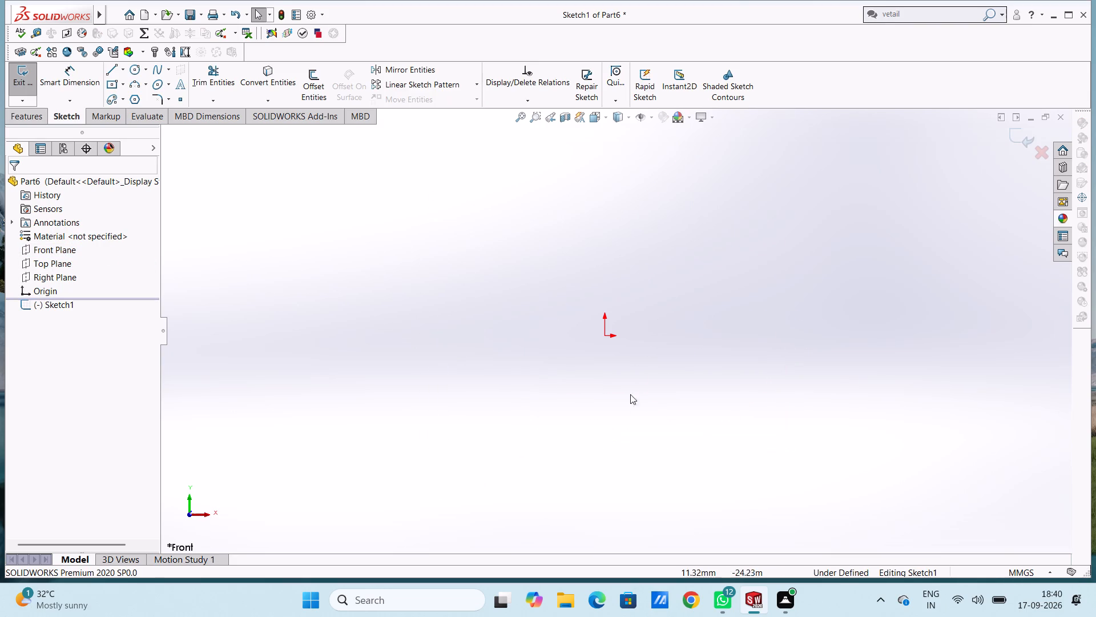
pyautogui.scroll(-1, 627, 421)
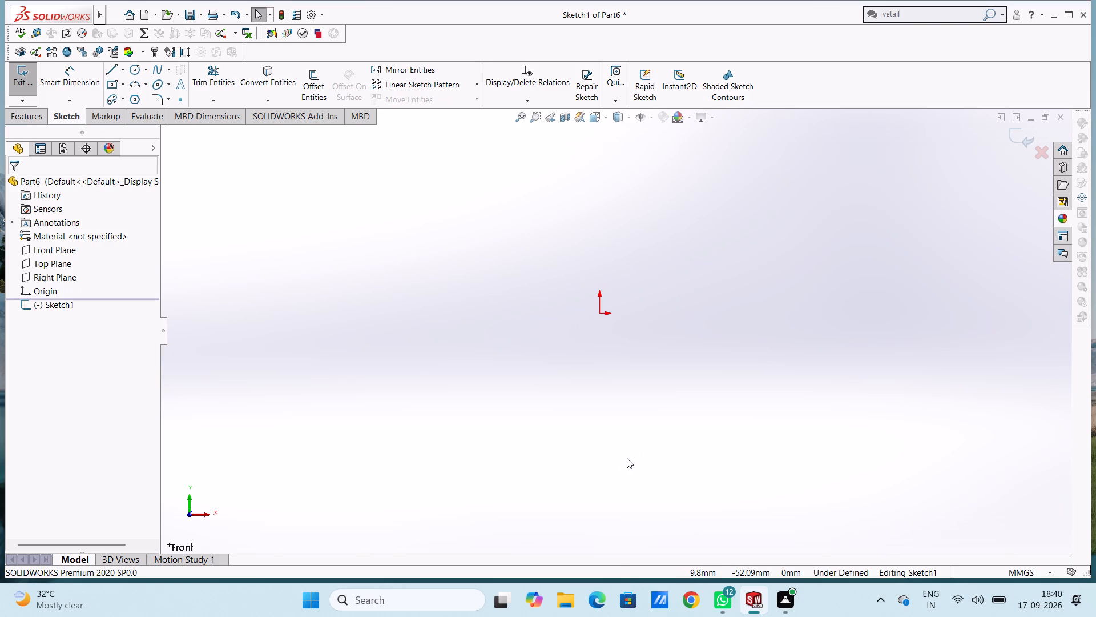
pyautogui.click(136, 67)
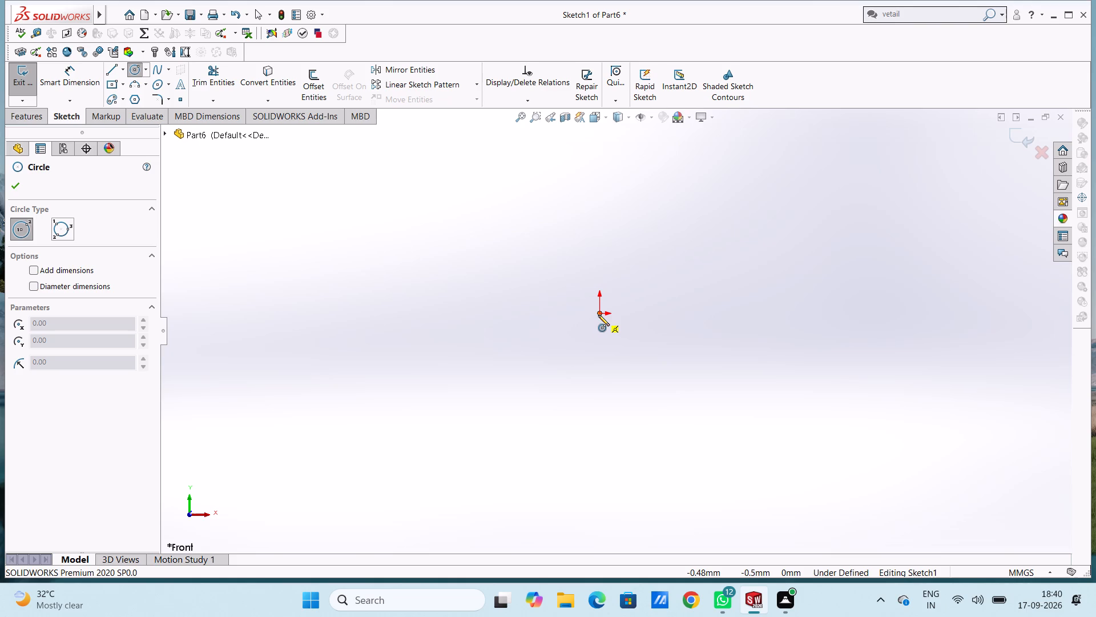
pyautogui.click(598, 315)
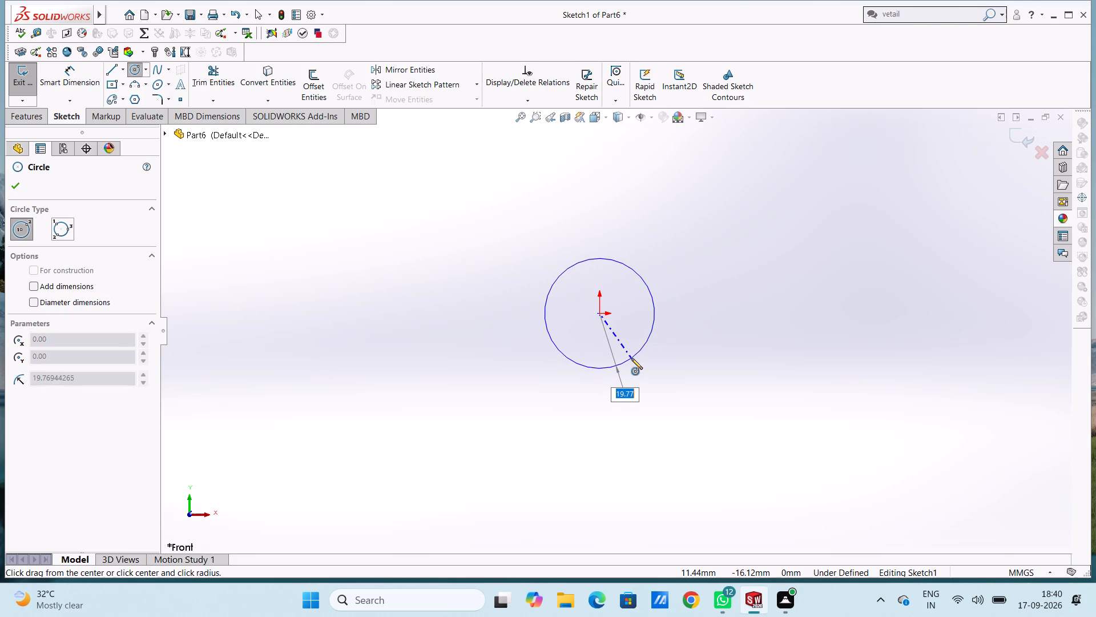
pyautogui.write('30')
pyautogui.press('Return')
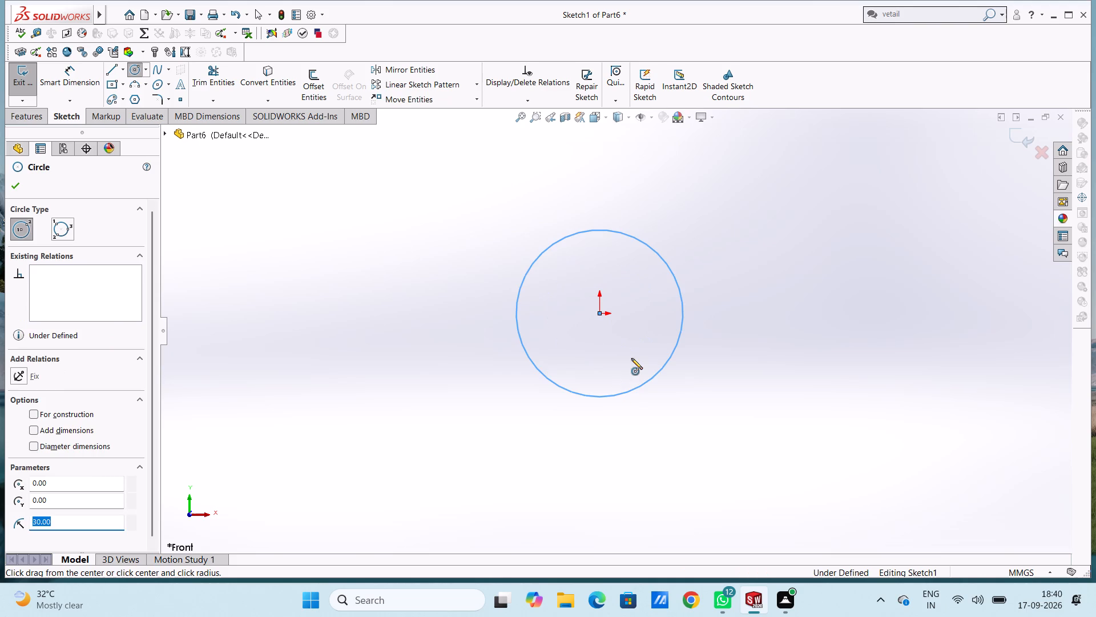
pyautogui.scroll(2, 631, 358)
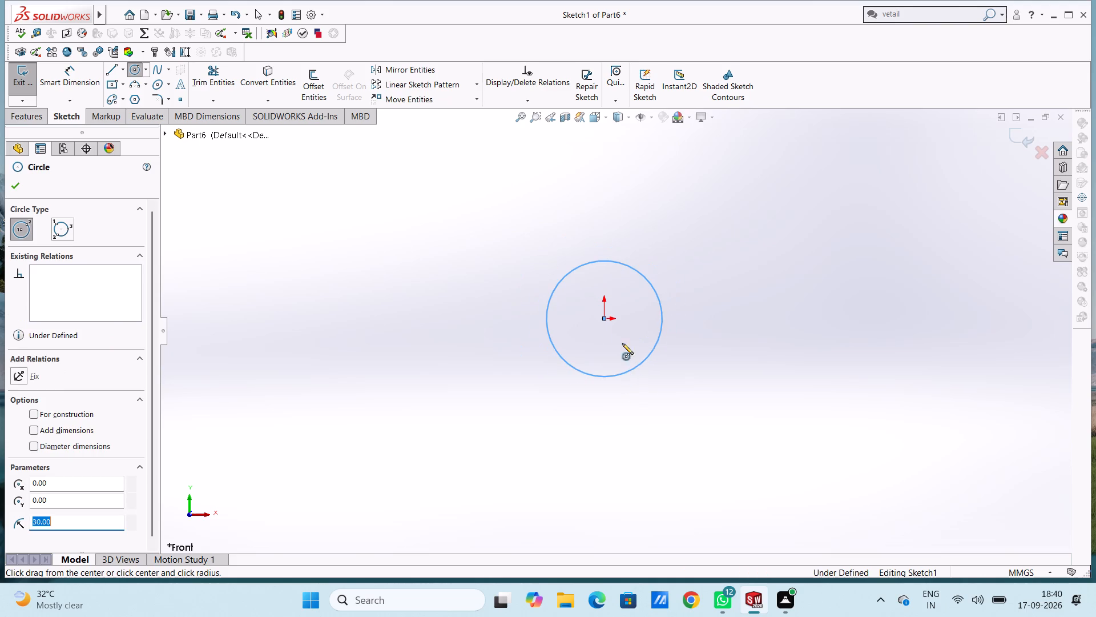
pyautogui.scroll(-2, 618, 275)
pyautogui.click(598, 344)
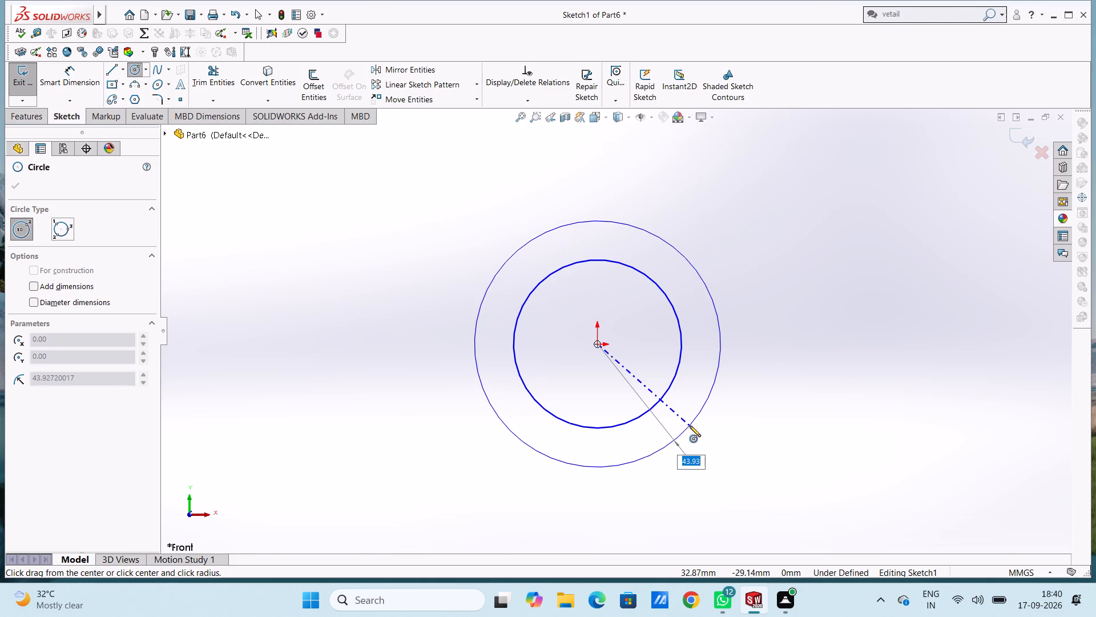
pyautogui.write('15')
pyautogui.press('Return')
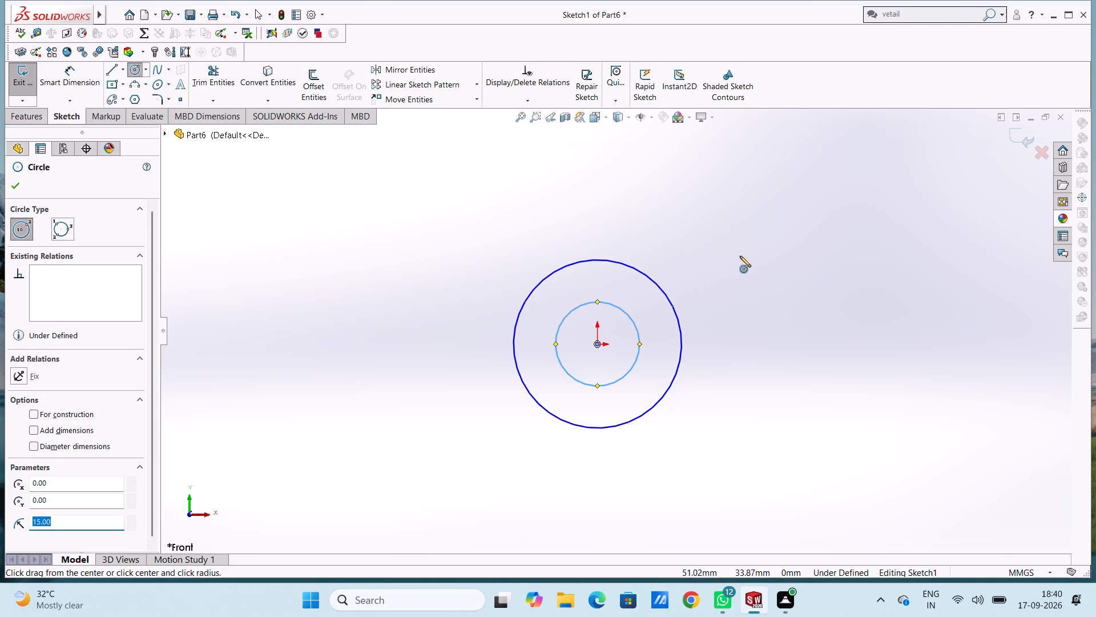
# Draw a circle of radius 24 mm level with the origin, centred about 141 mm to its right.
pyautogui.scroll(-2, 728, 272)
pyautogui.scroll(5, 722, 283)
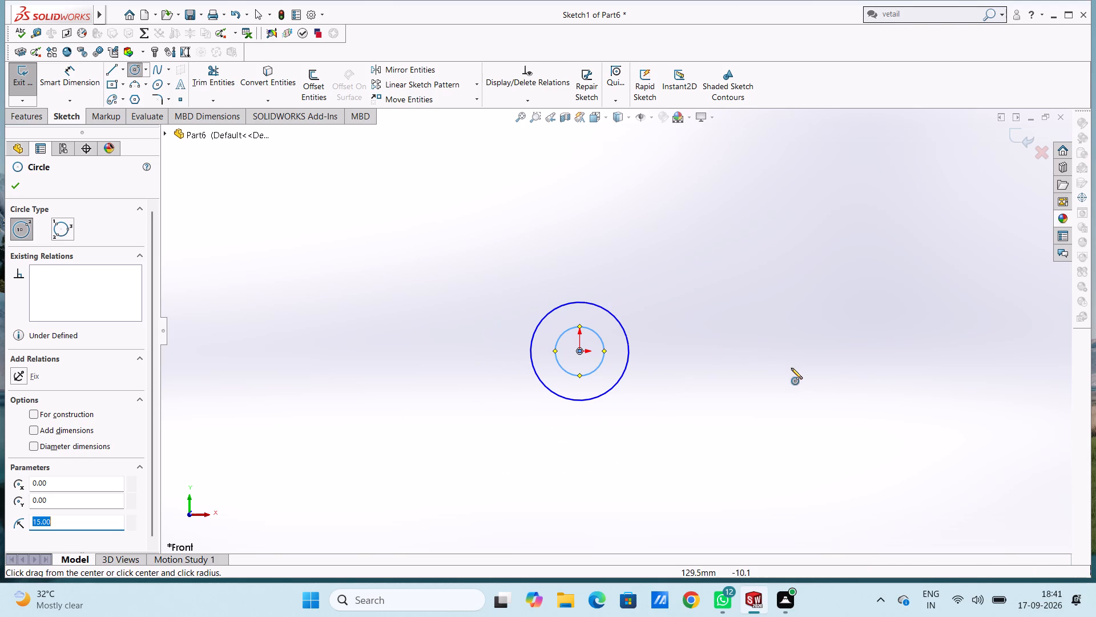
pyautogui.scroll(2, 791, 368)
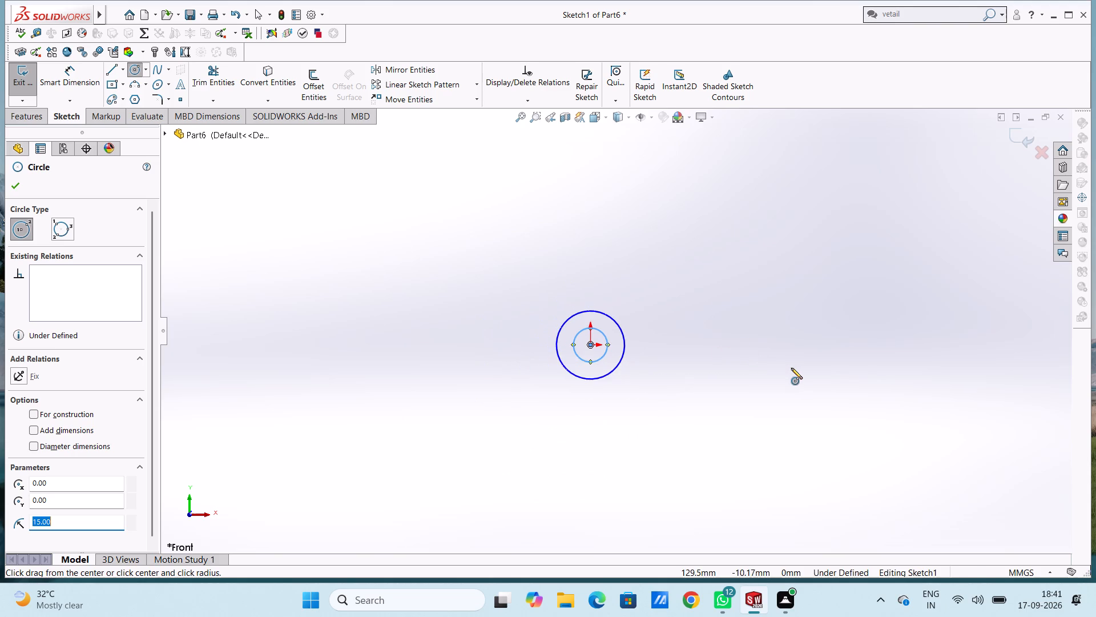
pyautogui.scroll(1, 791, 368)
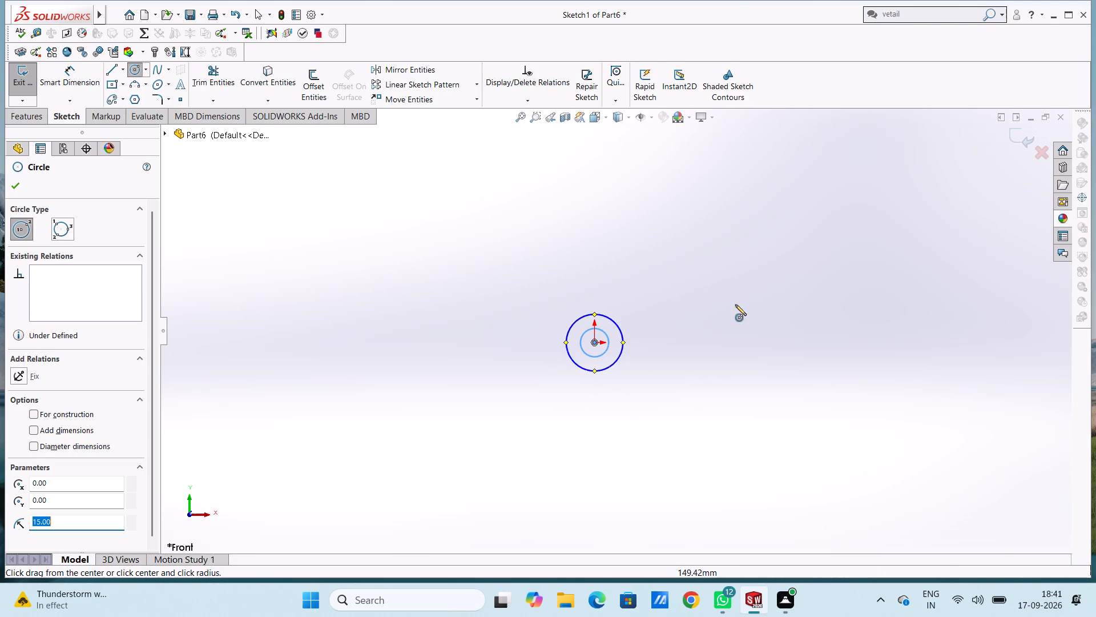
pyautogui.click(728, 344)
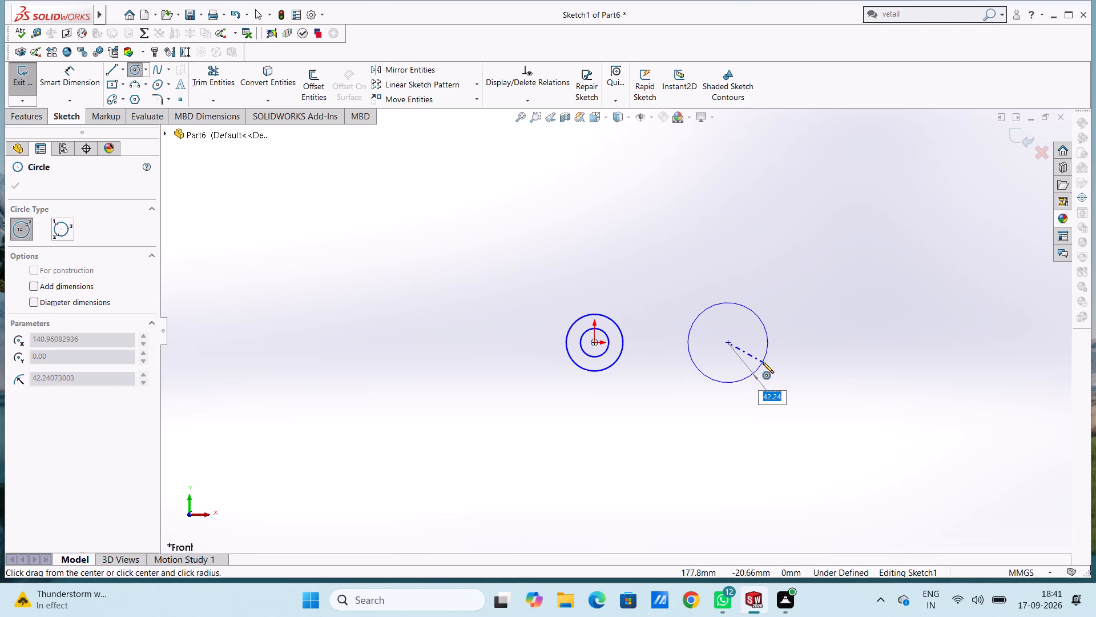
pyautogui.write('24')
pyautogui.press('Return')
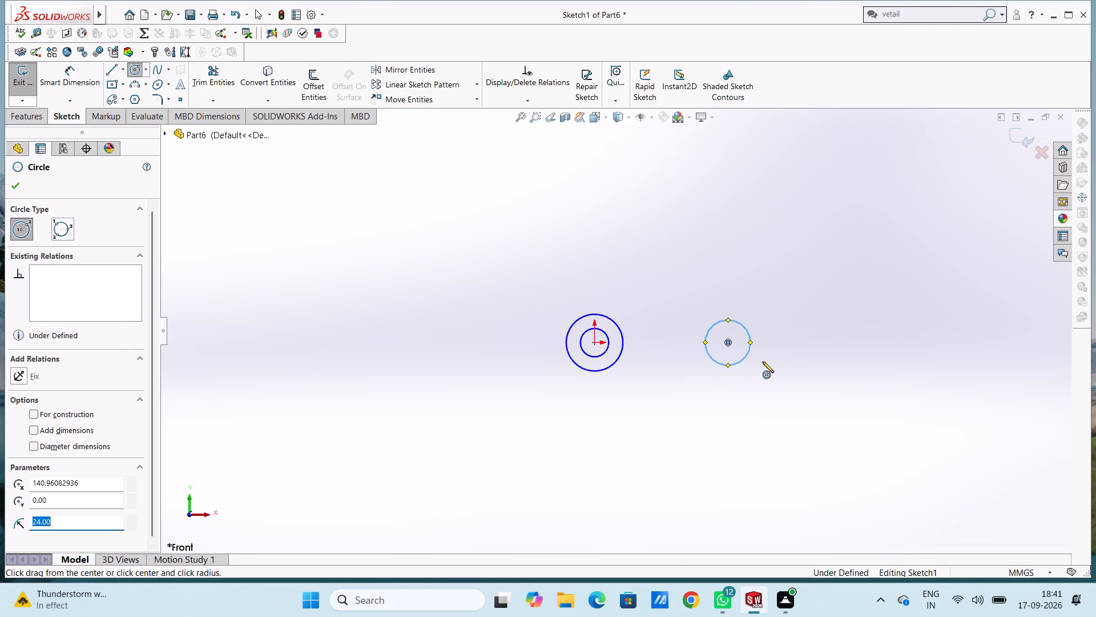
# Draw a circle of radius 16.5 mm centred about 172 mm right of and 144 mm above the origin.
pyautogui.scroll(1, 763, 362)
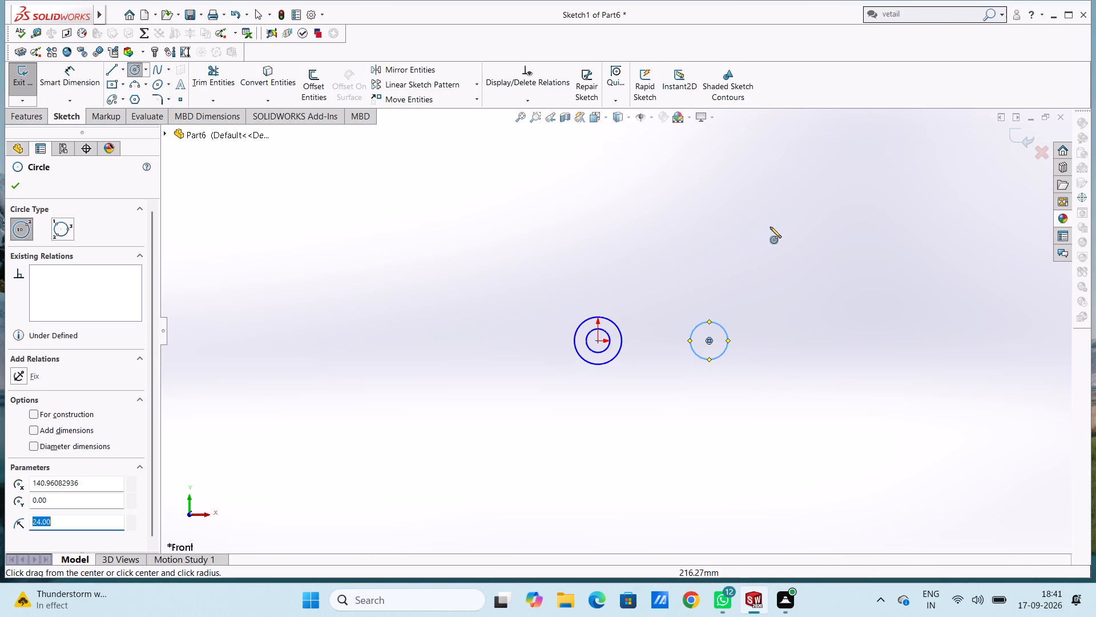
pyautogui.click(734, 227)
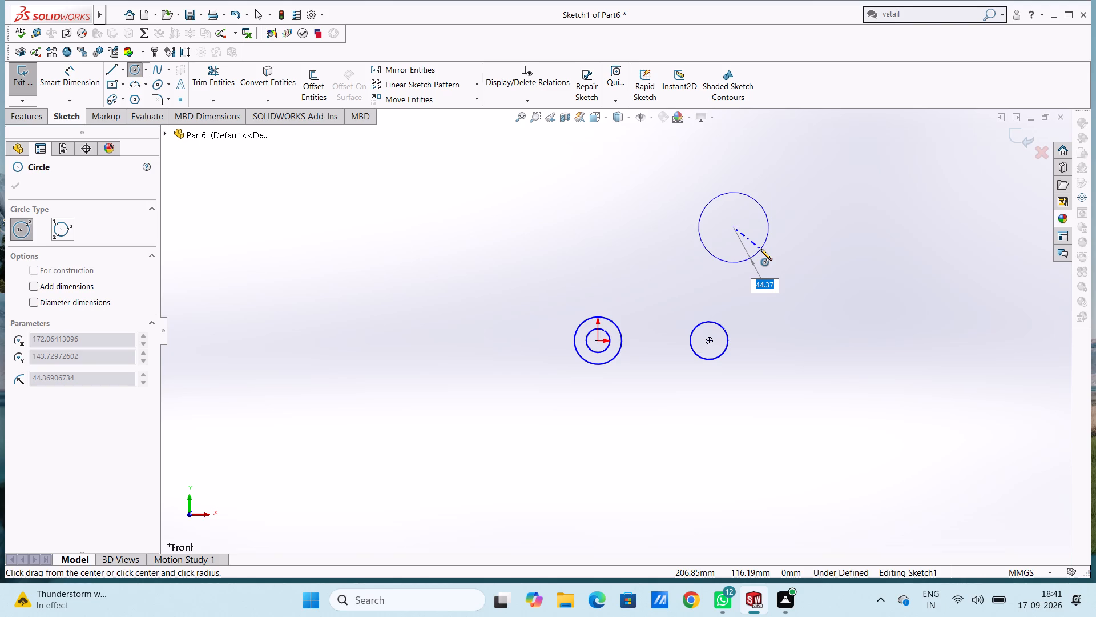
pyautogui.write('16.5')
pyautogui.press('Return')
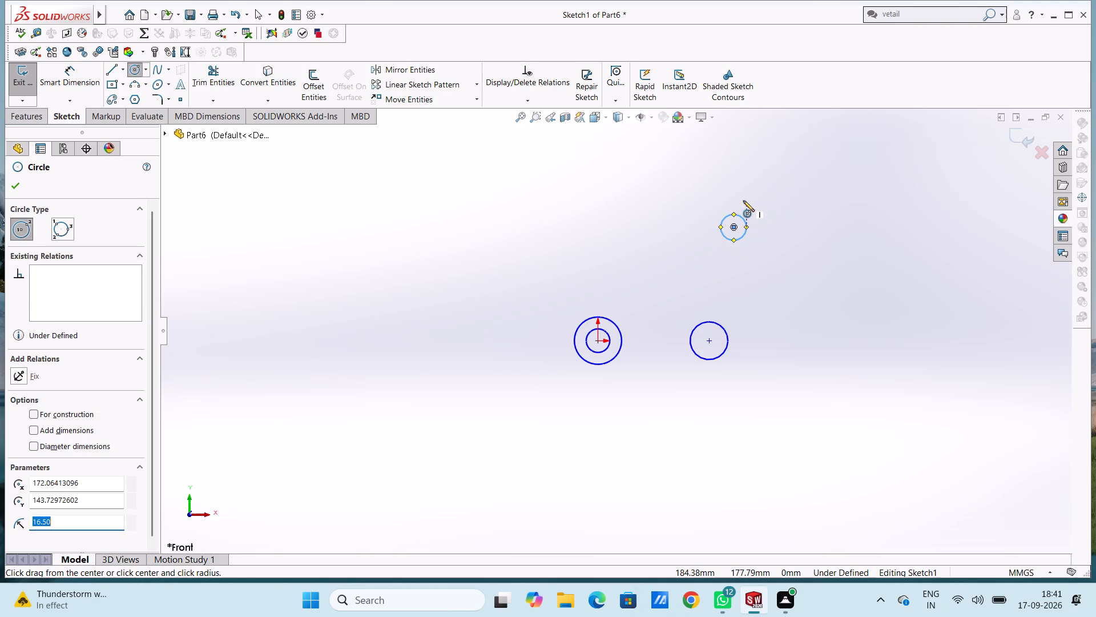
# Draw a circle of radius 18 mm on the centre of the upper-right circle, about 172 mm right of and 144 mm above the origin.
pyautogui.scroll(-1, 743, 201)
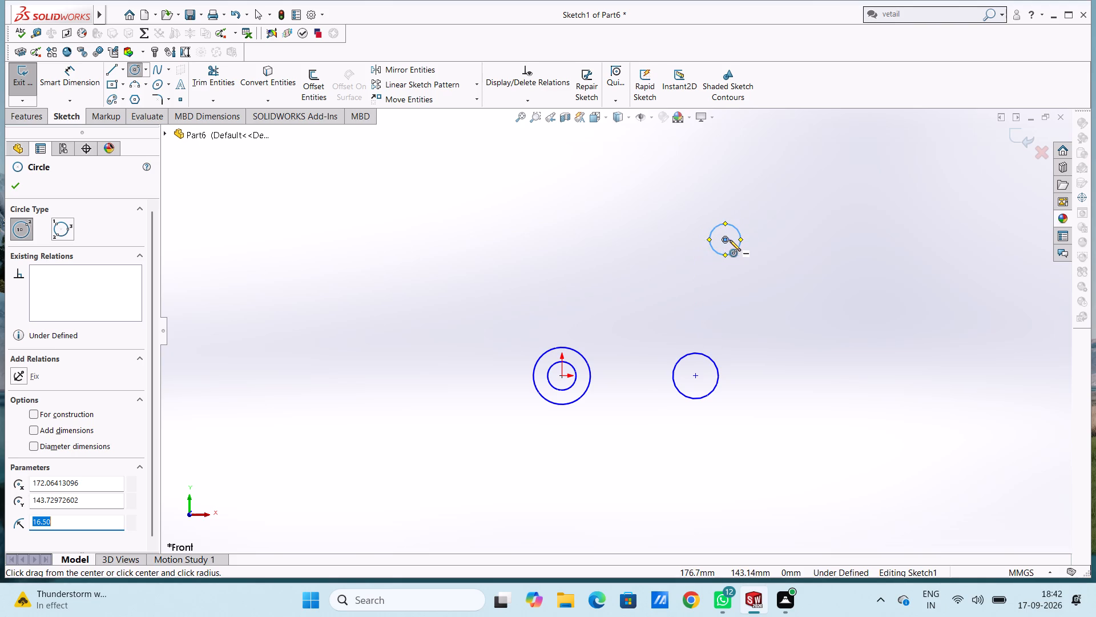
pyautogui.click(726, 239)
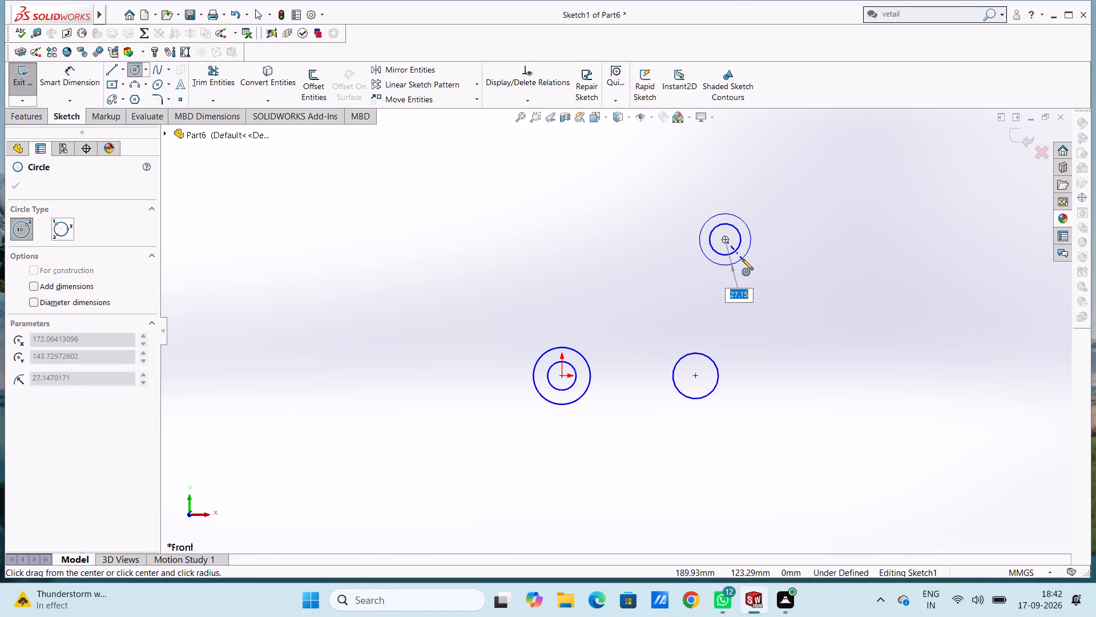
pyautogui.write('18')
pyautogui.press('Return')
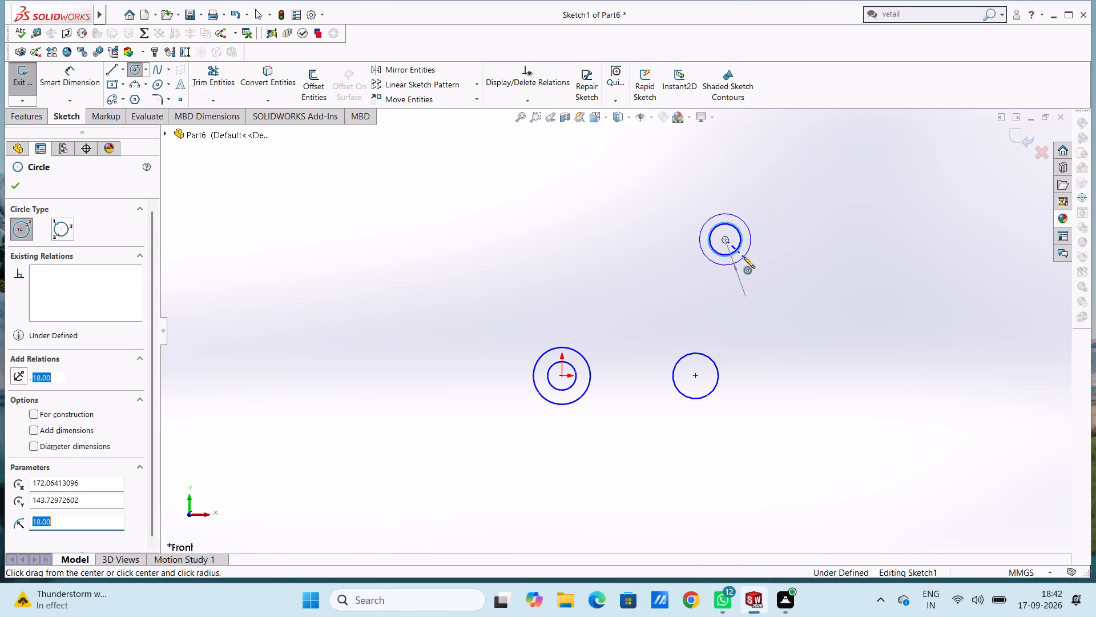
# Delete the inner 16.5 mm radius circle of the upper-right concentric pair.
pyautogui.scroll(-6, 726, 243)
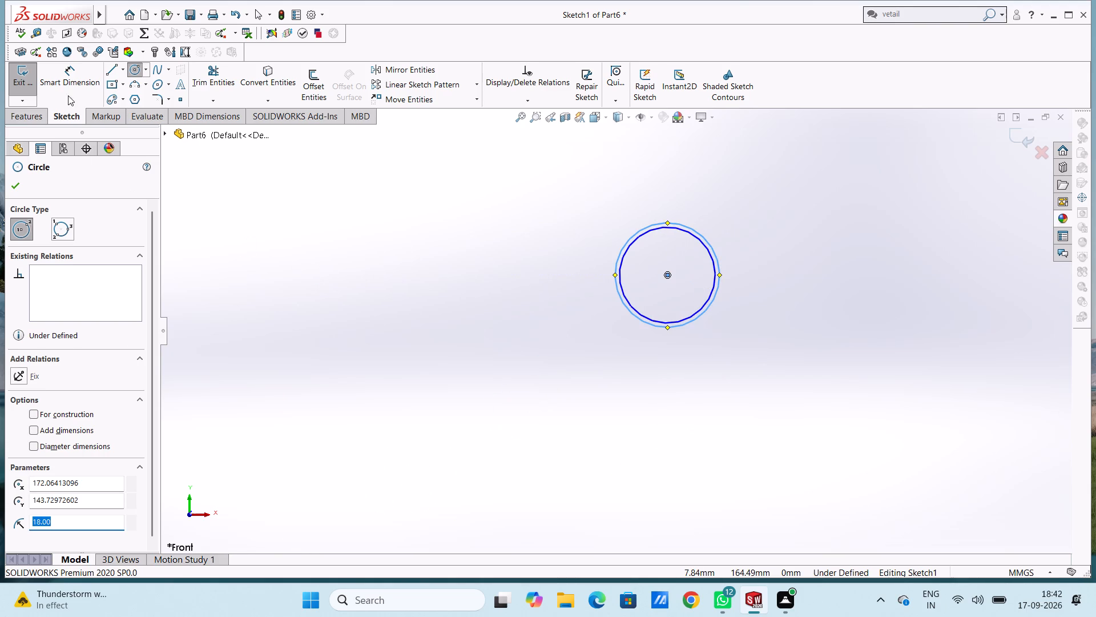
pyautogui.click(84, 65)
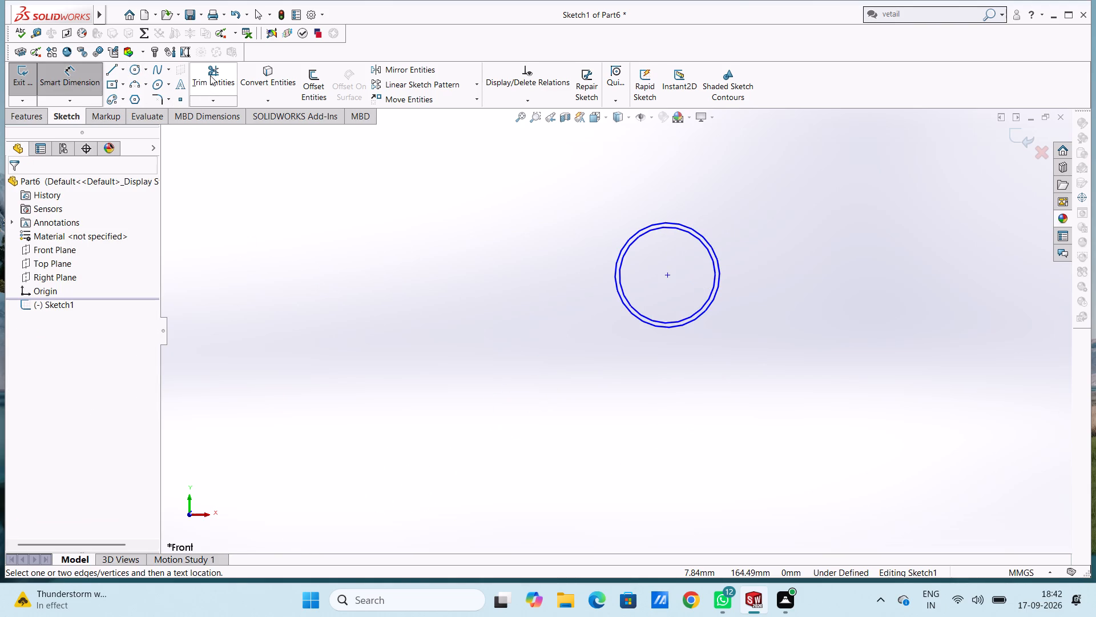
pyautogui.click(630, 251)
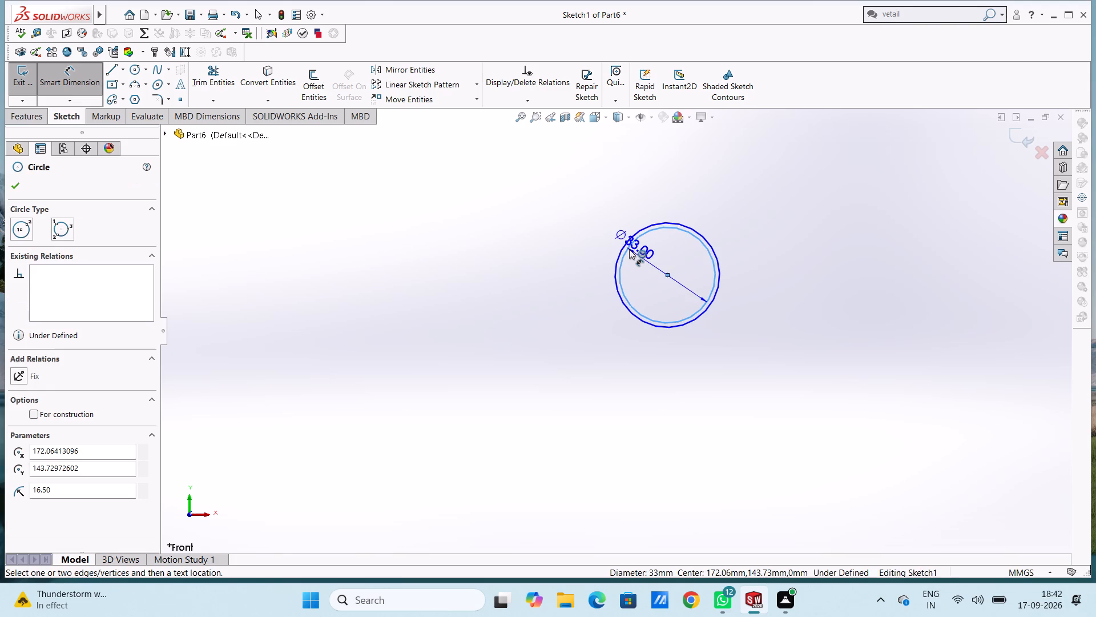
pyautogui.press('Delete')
# Draw a circle of radius 11 mm vertically above the origin, centred about 229 mm from it.
pyautogui.scroll(4, 629, 249)
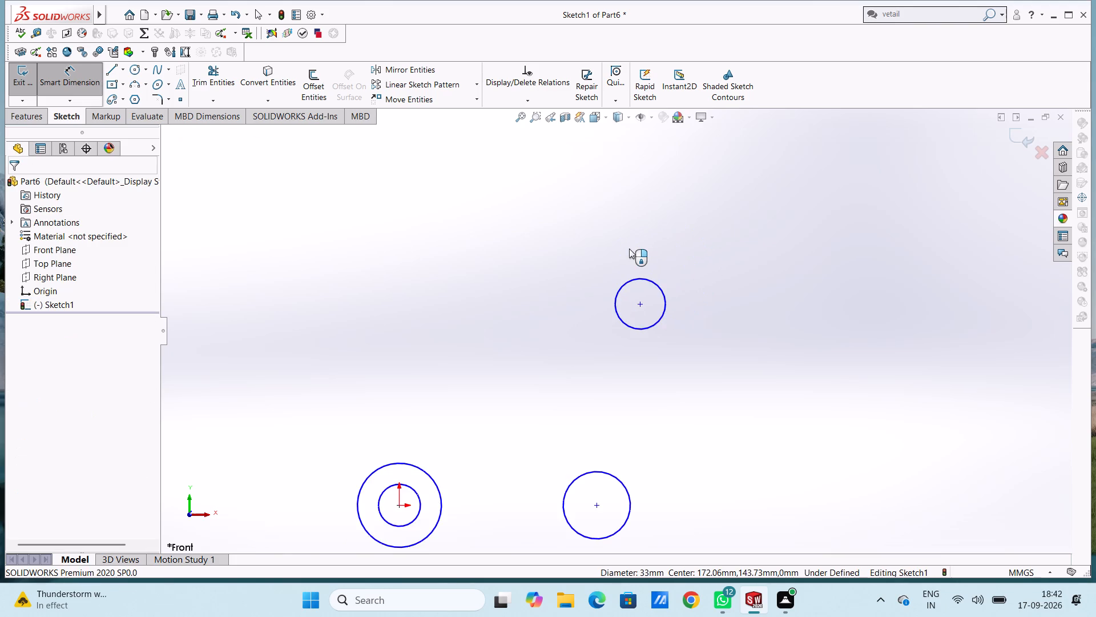
pyautogui.scroll(3, 629, 249)
pyautogui.scroll(-2, 582, 495)
pyautogui.scroll(2, 577, 486)
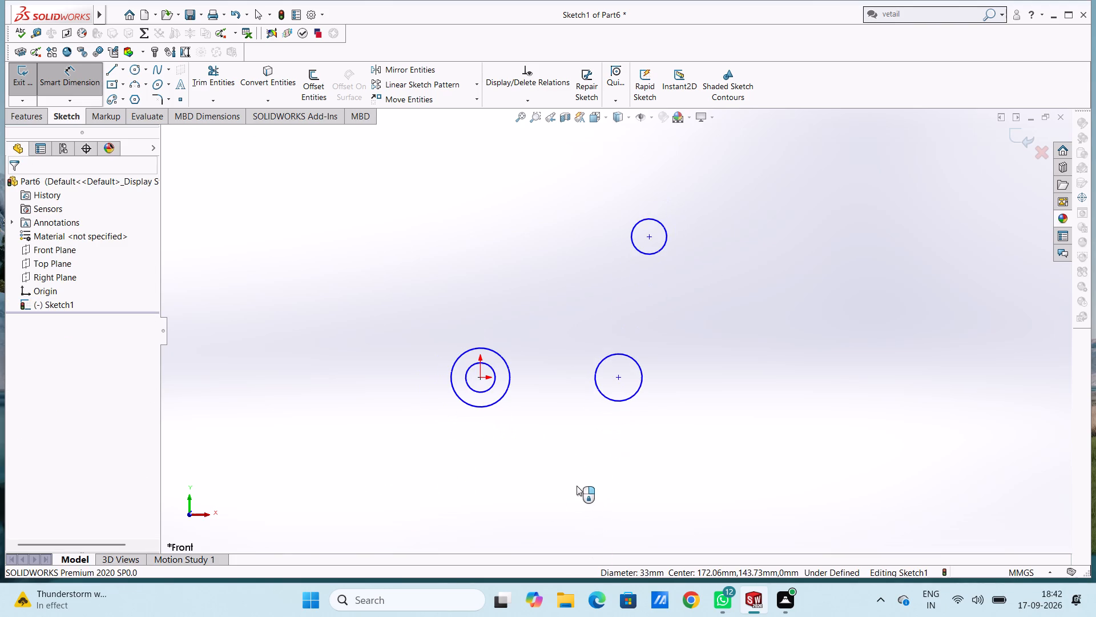
pyautogui.click(134, 72)
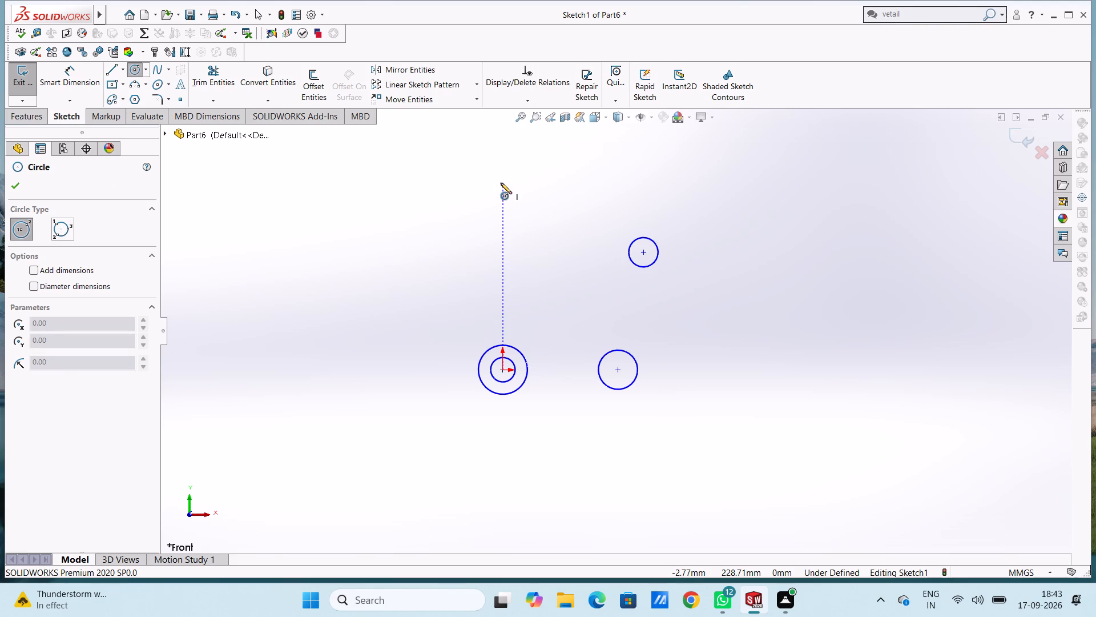
pyautogui.click(501, 183)
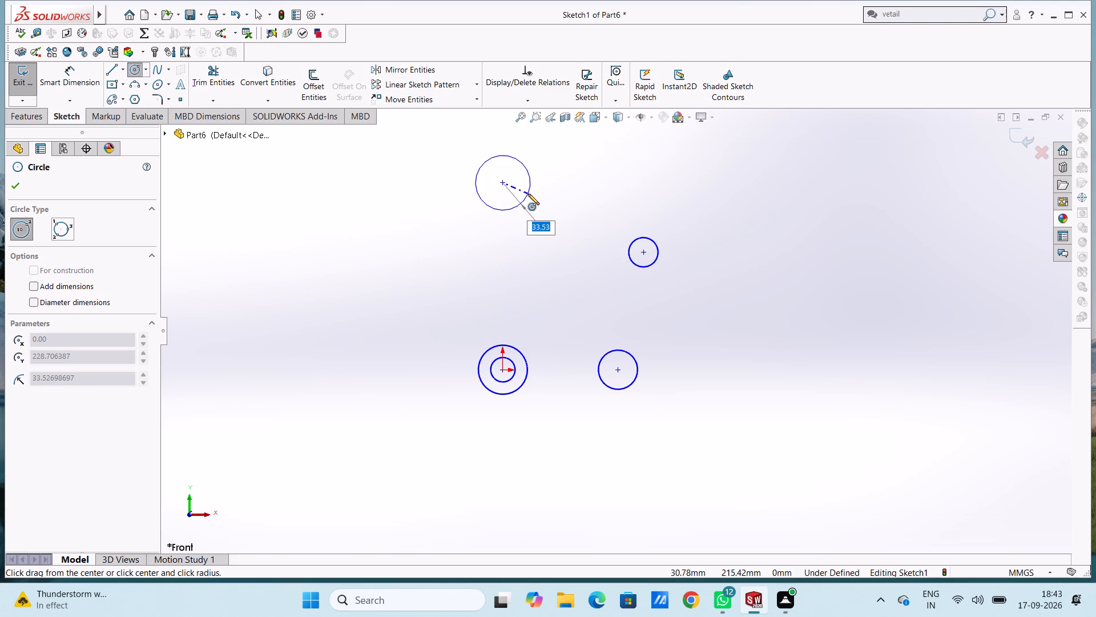
pyautogui.write('11')
pyautogui.press('Return')
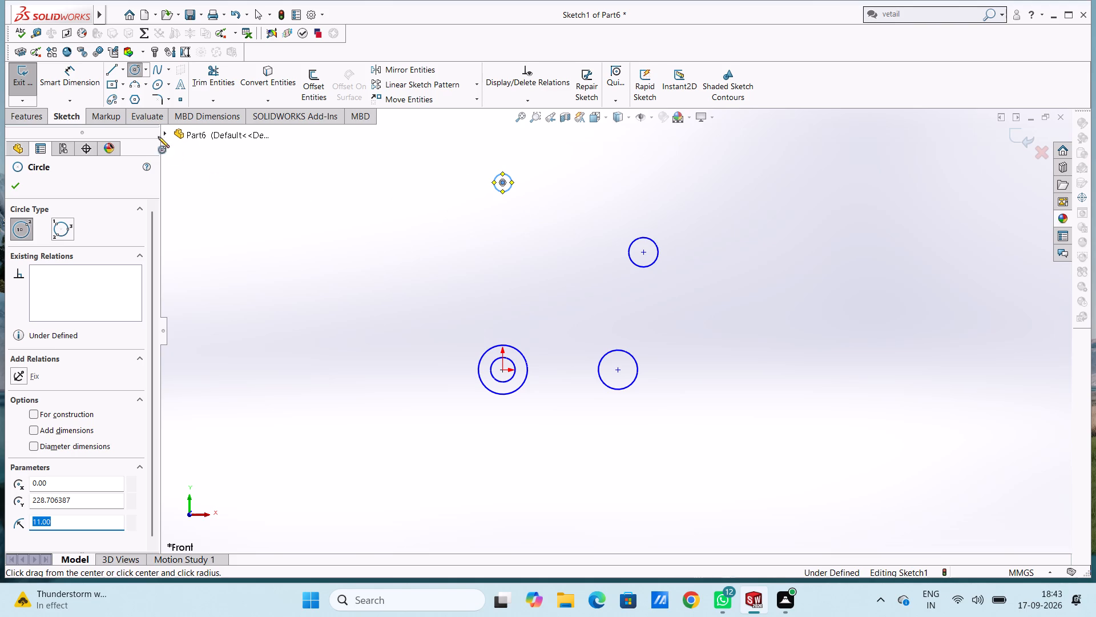
# Dimension the circle directly above the origin and set its diameter to 40 mm.
pyautogui.click(90, 82)
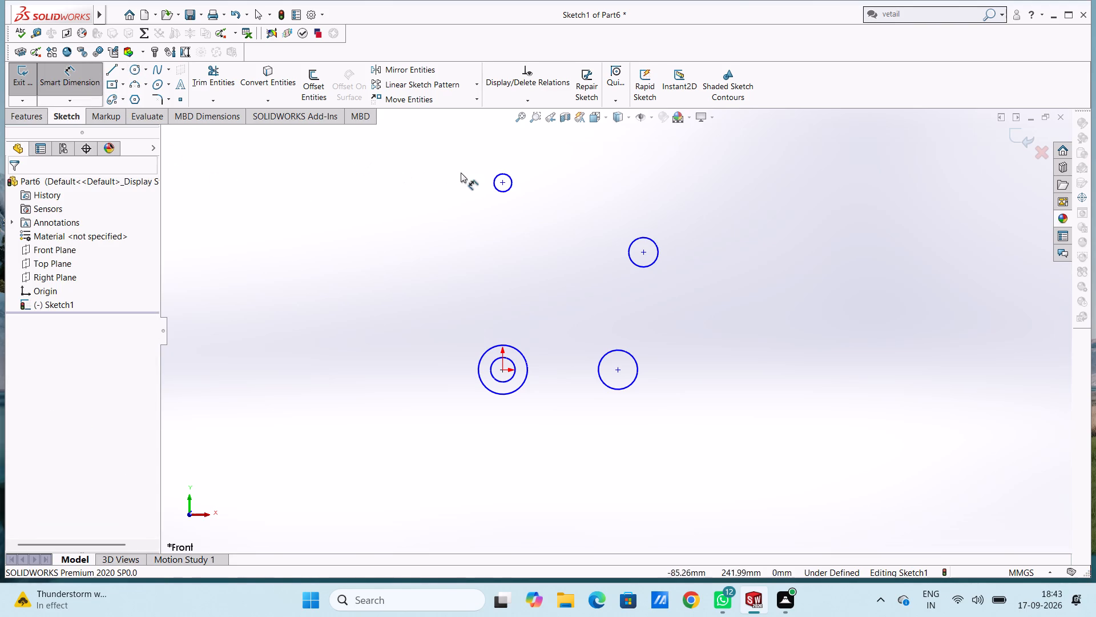
pyautogui.click(498, 189)
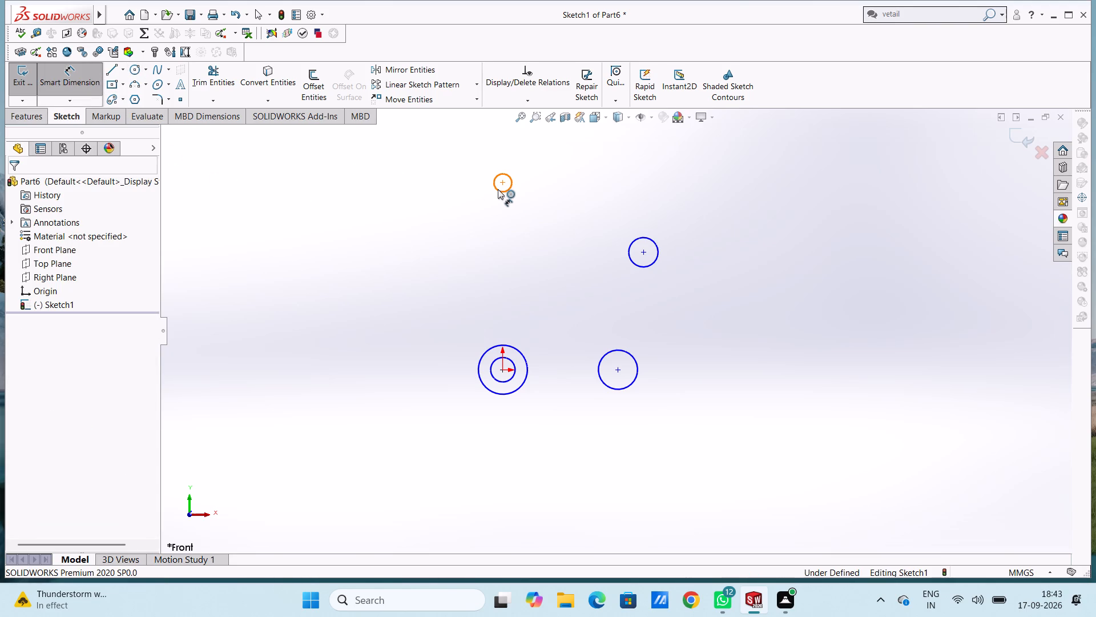
pyautogui.click(268, 214)
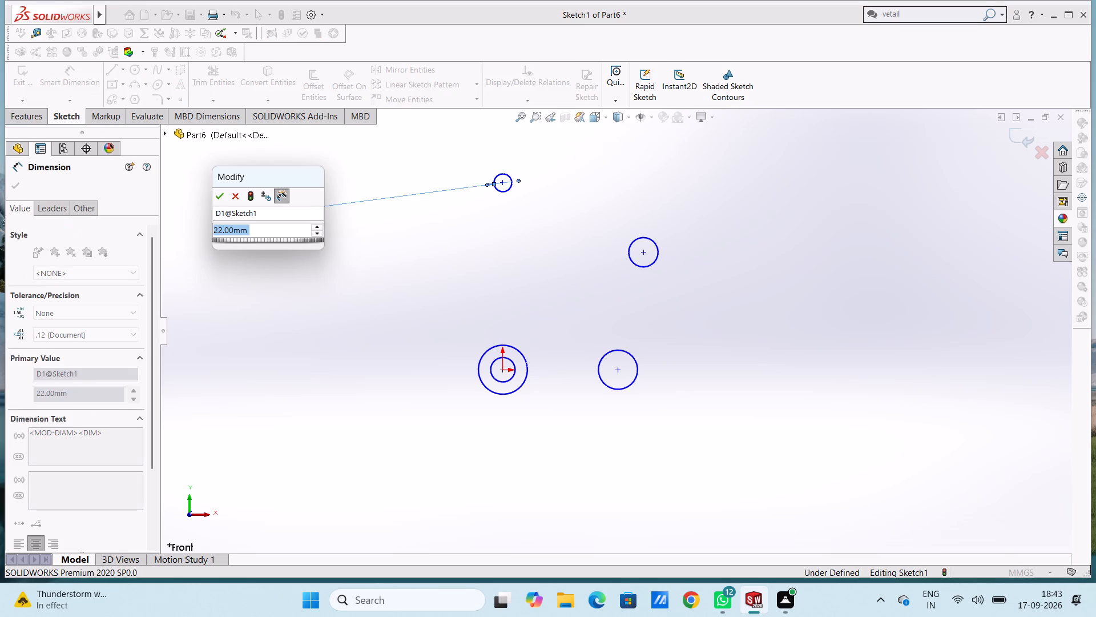
pyautogui.write('40')
pyautogui.press('Return')
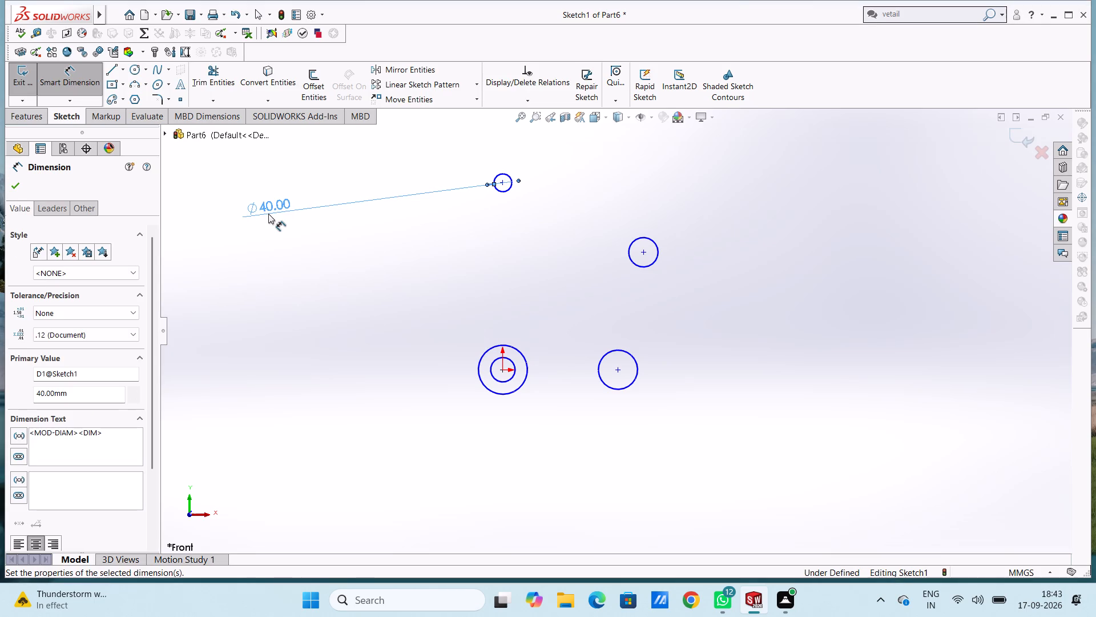
# Delete the 40 mm diameter circle directly above the origin together with its diameter dimension.
pyautogui.click(343, 227)
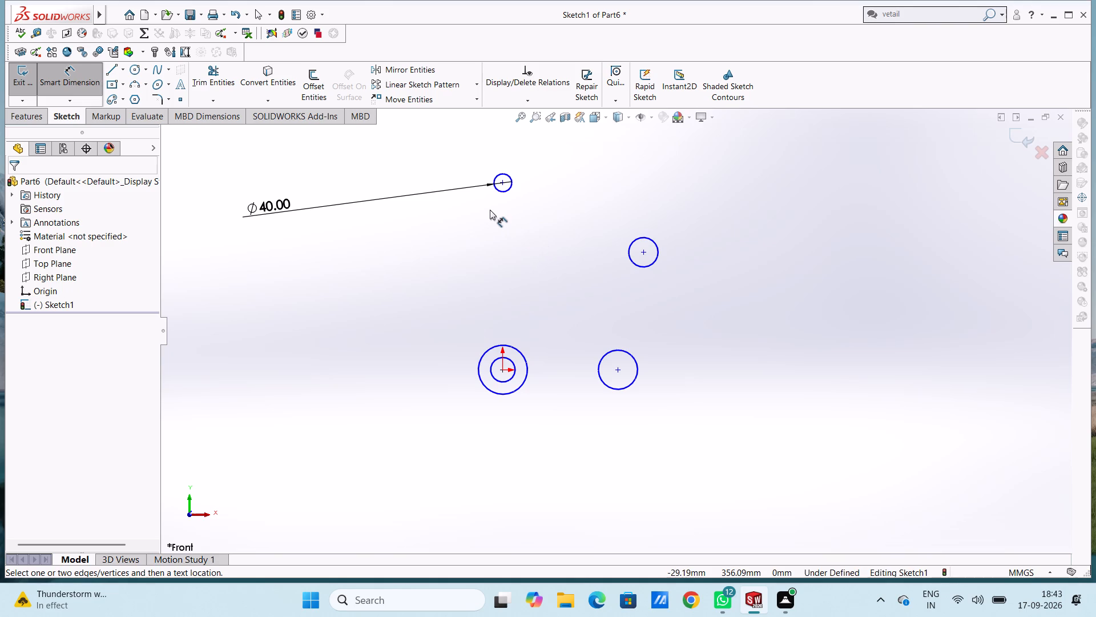
pyautogui.press('Escape')
pyautogui.press('Escape')
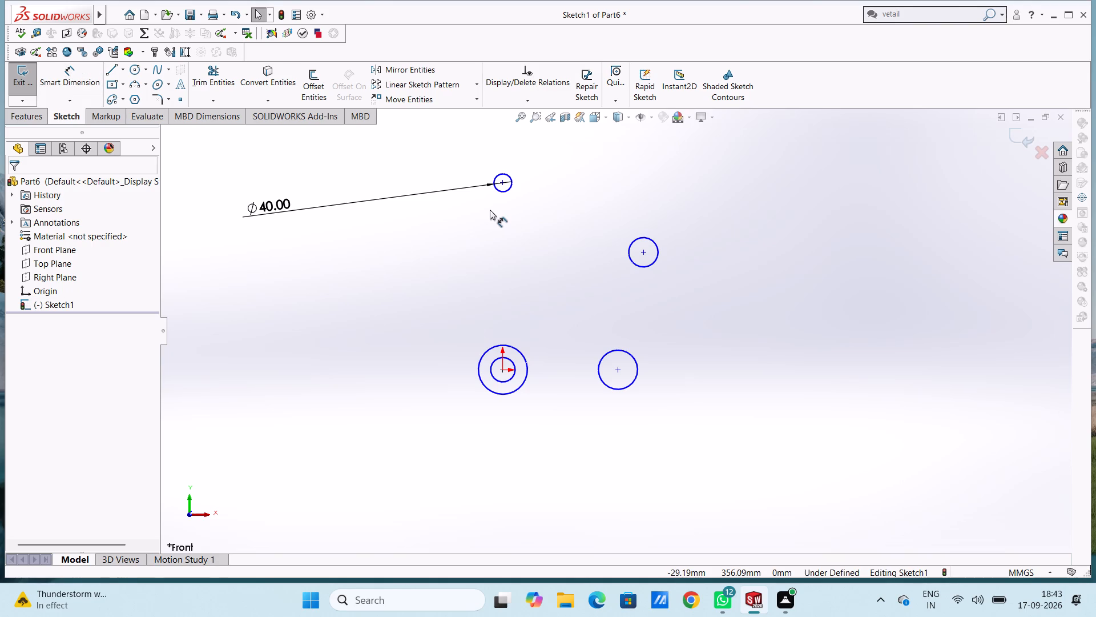
pyautogui.click(497, 190)
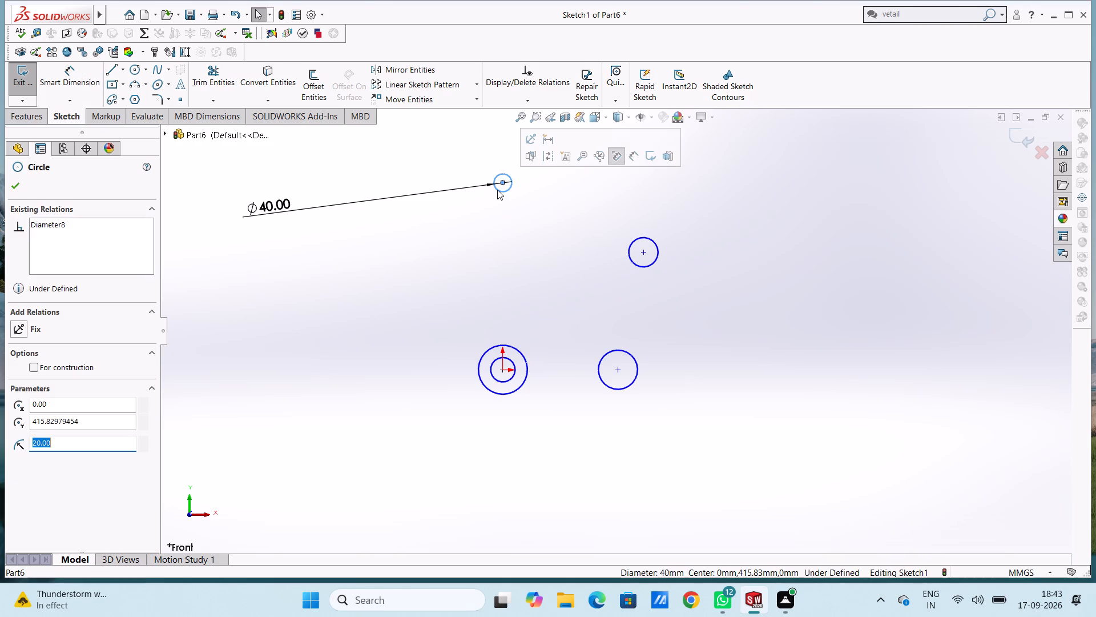
pyautogui.press('Delete')
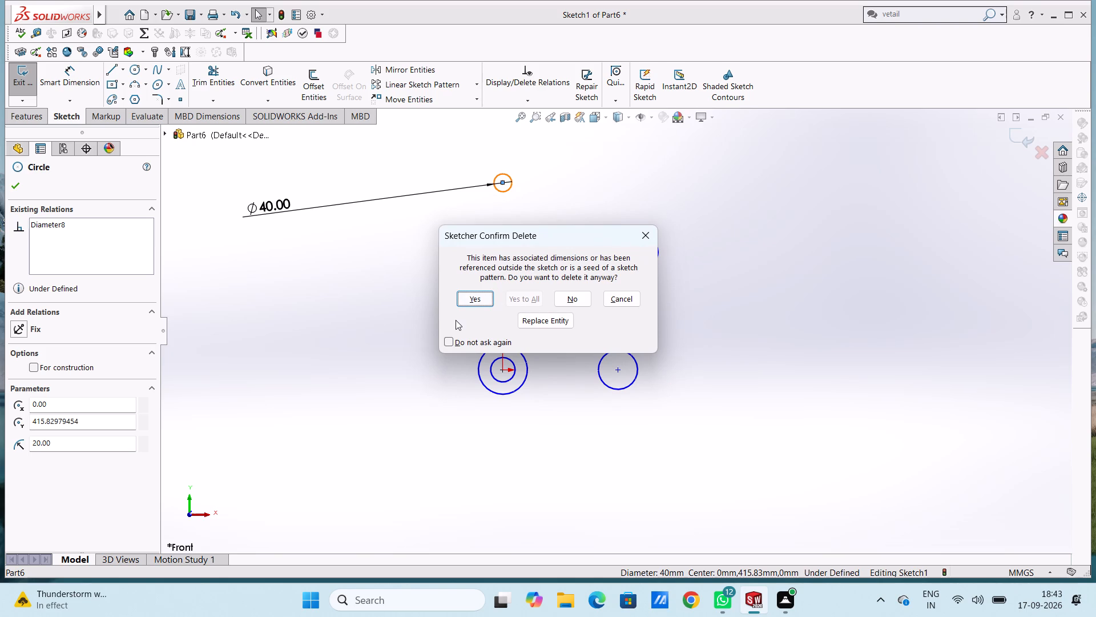
pyautogui.click(460, 301)
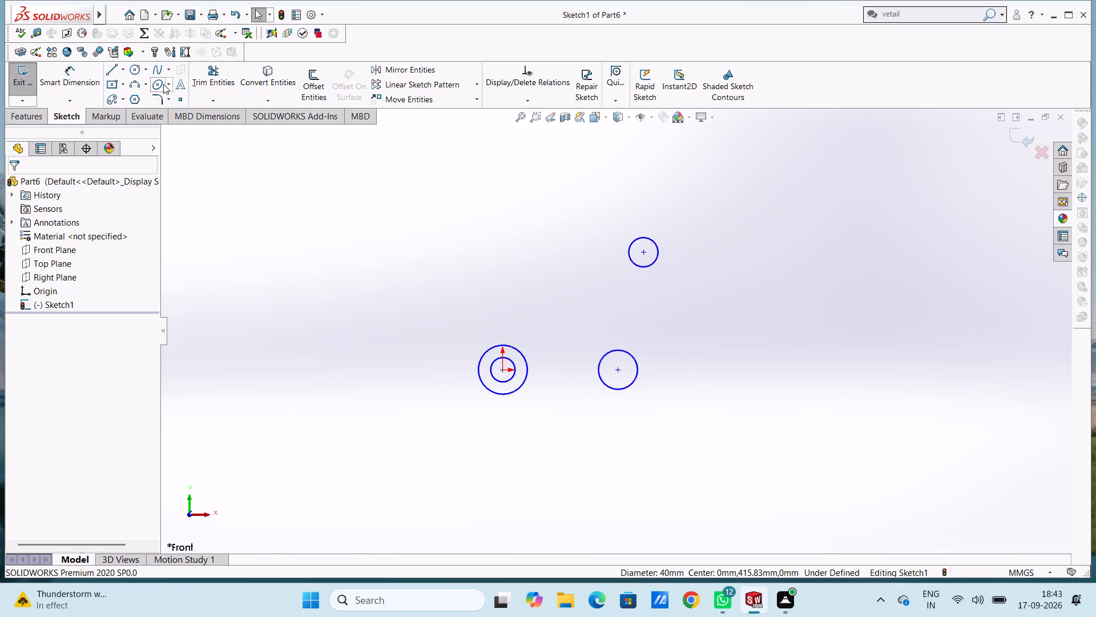
# Draw a circle of radius 20 mm vertically above the origin, centred about 423 mm from it.
pyautogui.click(130, 71)
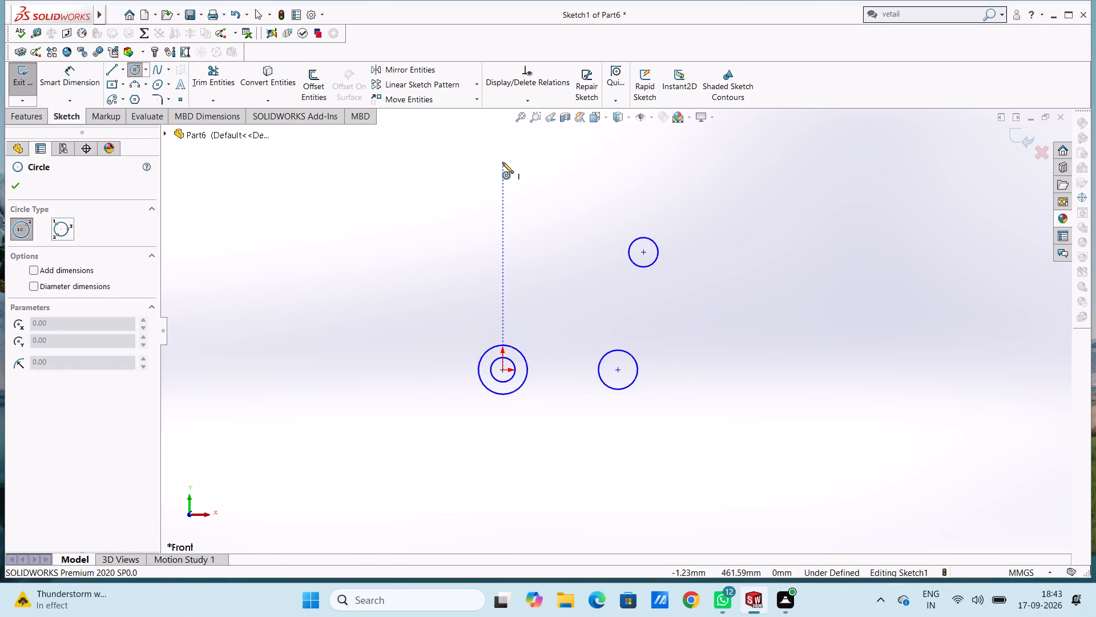
pyautogui.click(502, 179)
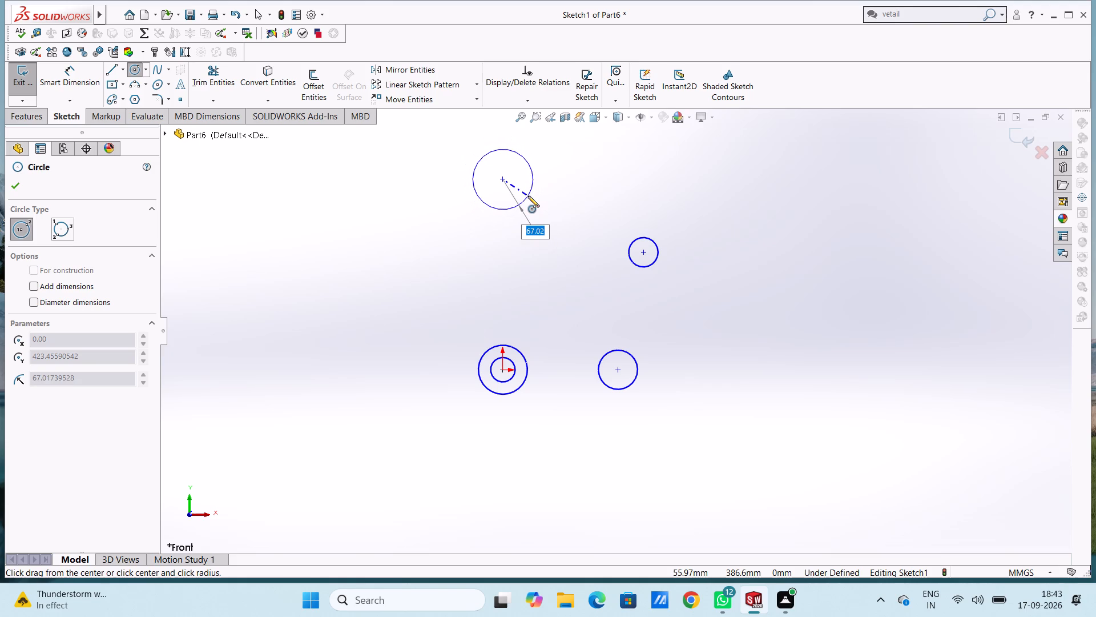
pyautogui.write('20')
pyautogui.press('Return')
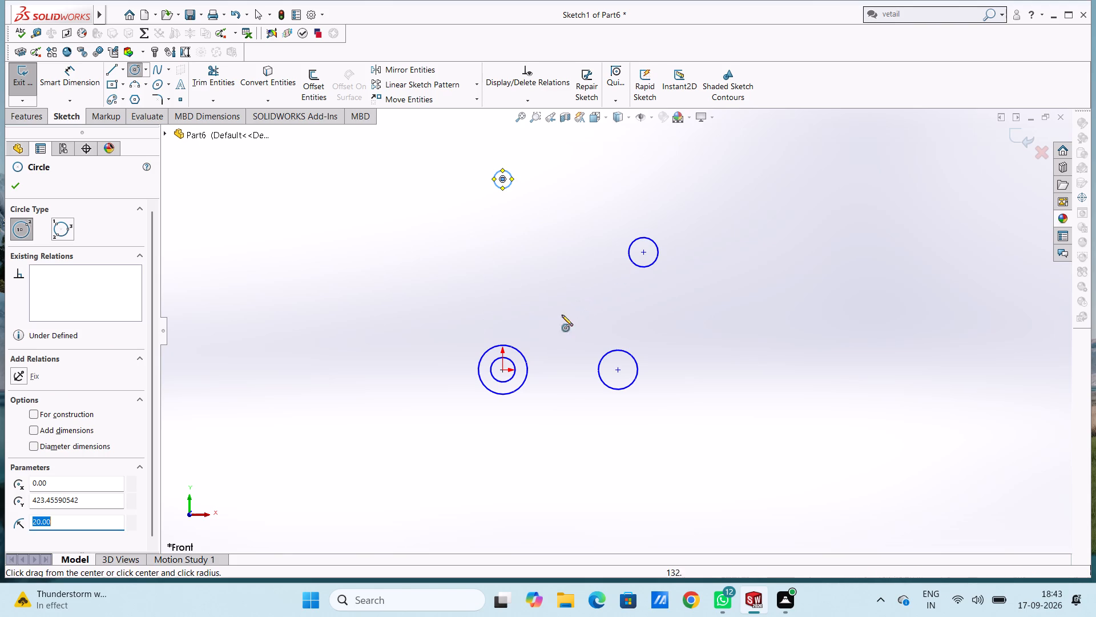
pyautogui.press('Escape')
pyautogui.press('Escape')
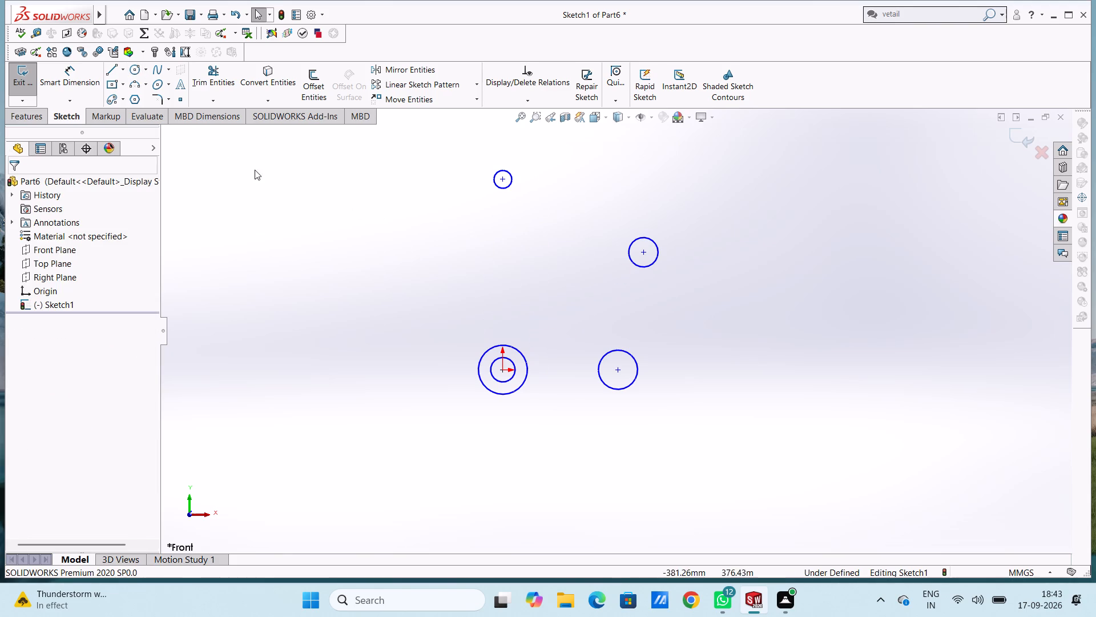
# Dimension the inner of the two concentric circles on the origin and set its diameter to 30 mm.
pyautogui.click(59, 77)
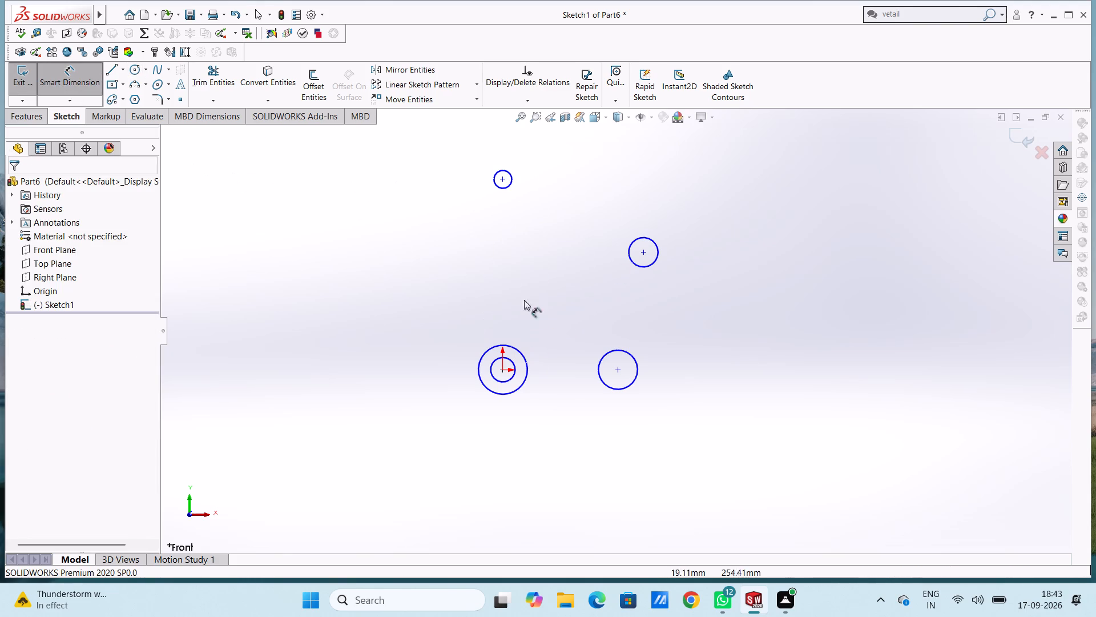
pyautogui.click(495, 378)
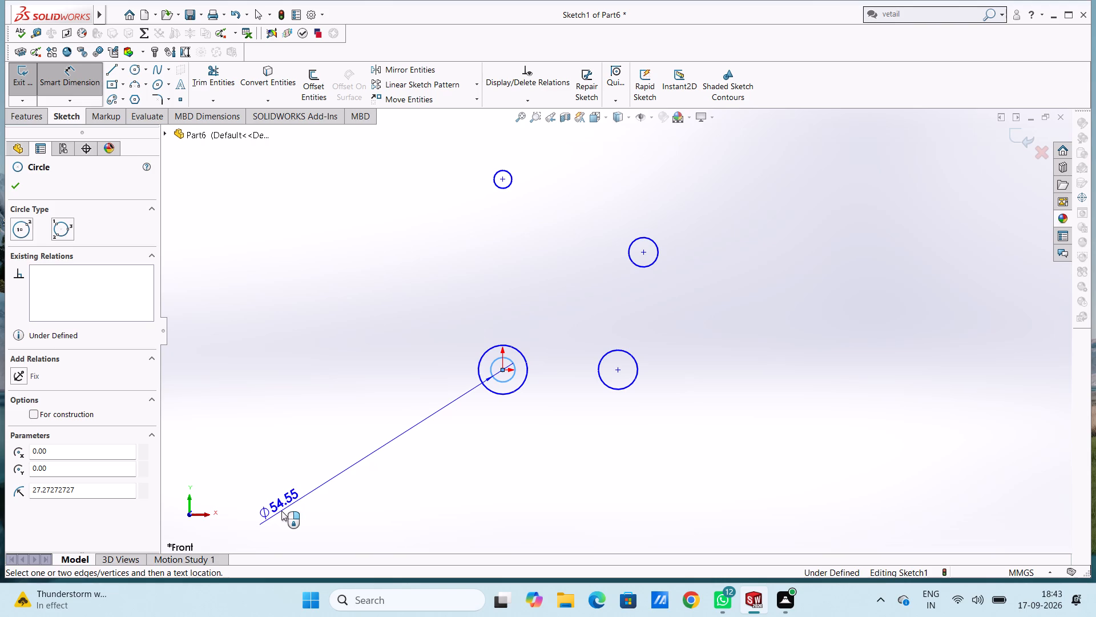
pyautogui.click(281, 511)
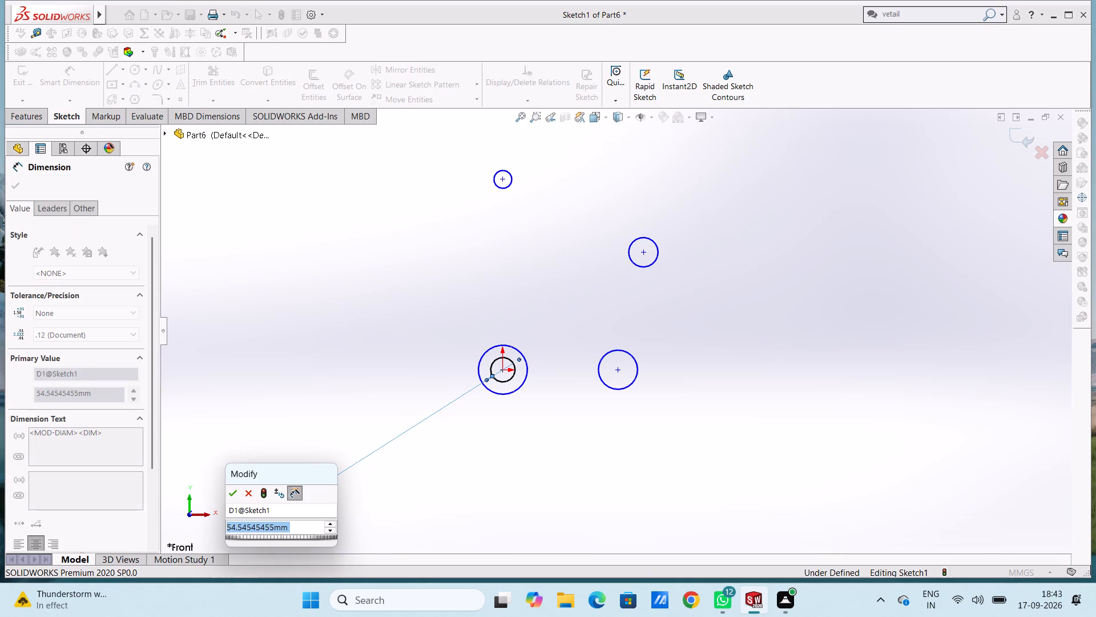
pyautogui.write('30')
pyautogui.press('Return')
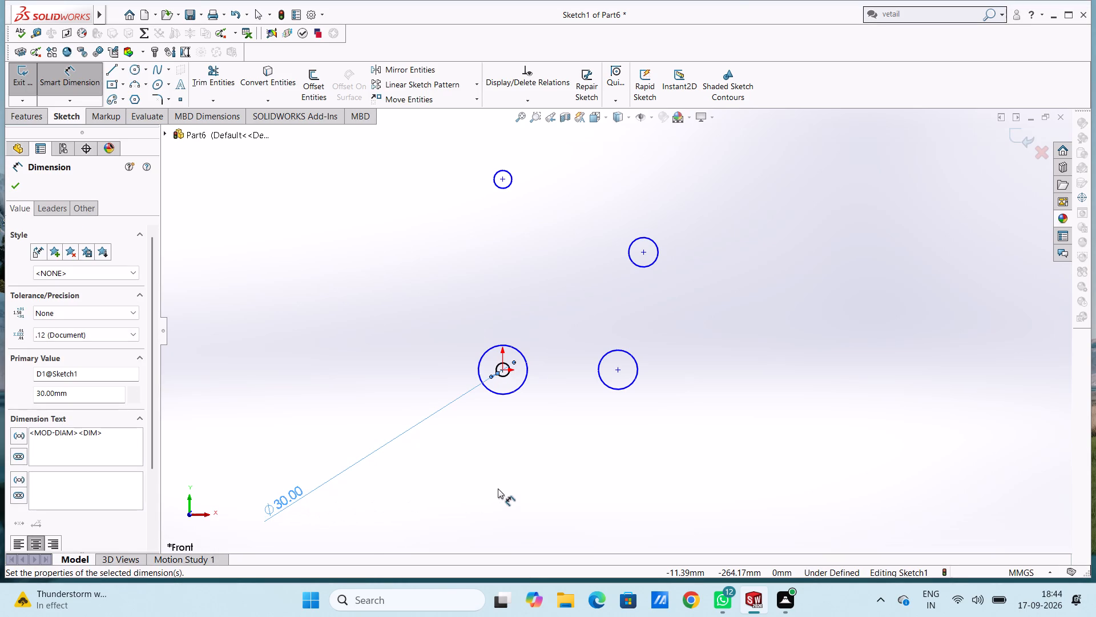
# Delete the 30 mm diameter inner circle on the origin.
pyautogui.click(505, 376)
pyautogui.press('Delete')
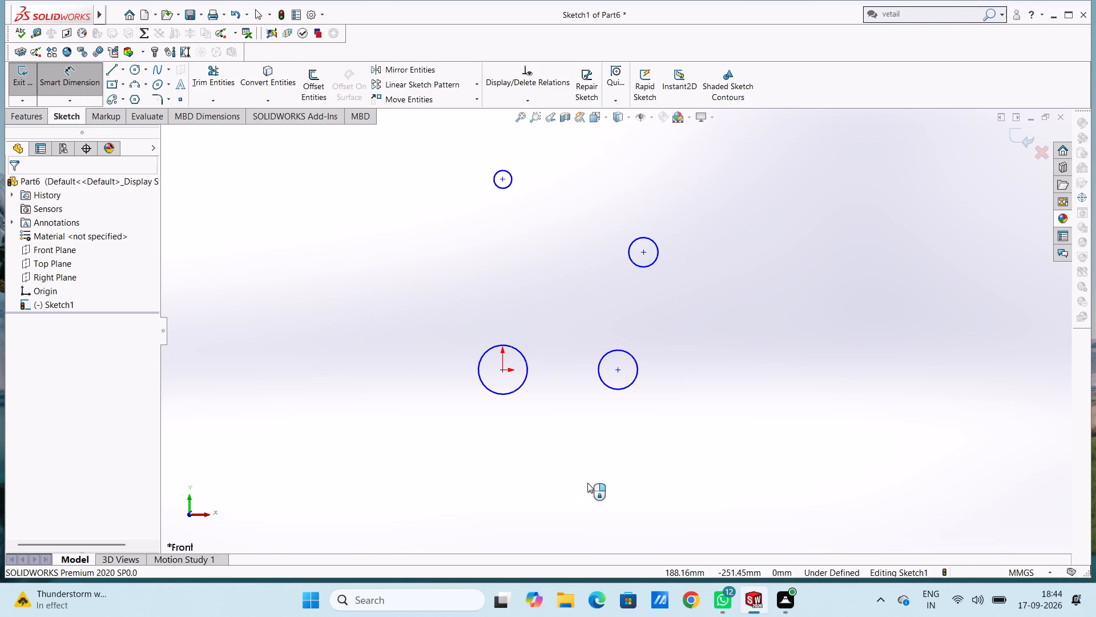
# Draw a circle of radius 92 mm centred on the origin, around the existing circle.
pyautogui.click(133, 74)
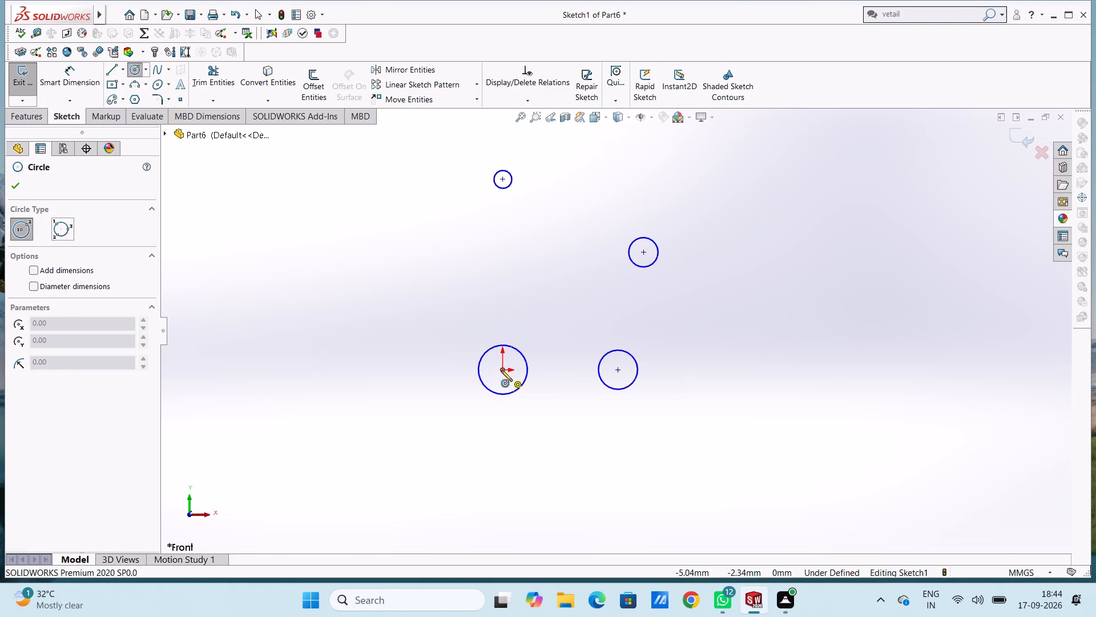
pyautogui.click(501, 370)
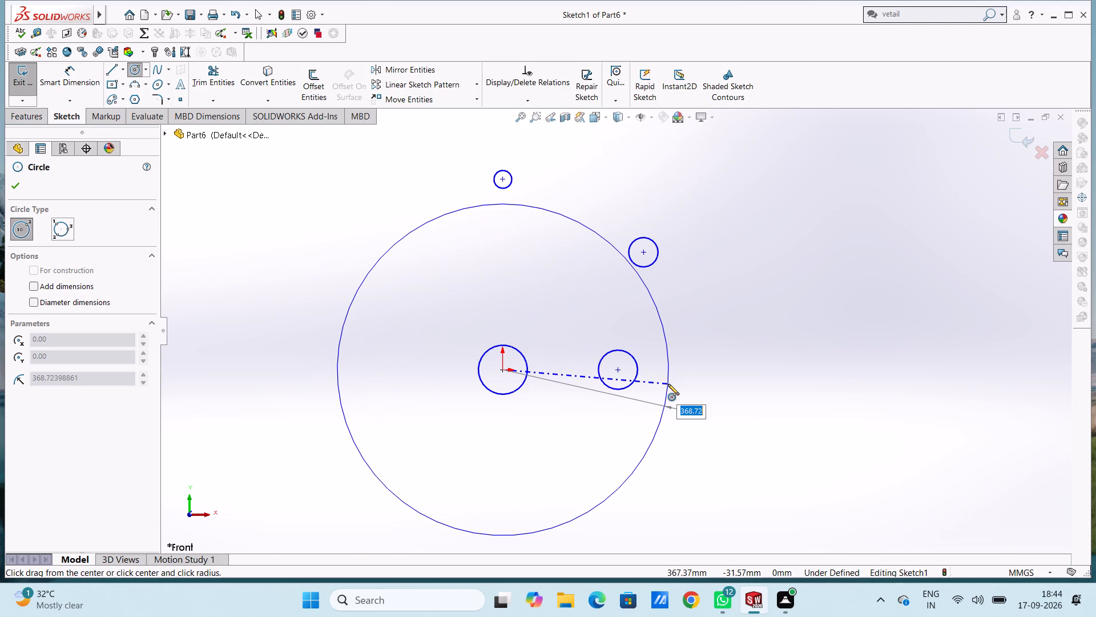
pyautogui.write('92')
pyautogui.press('Return')
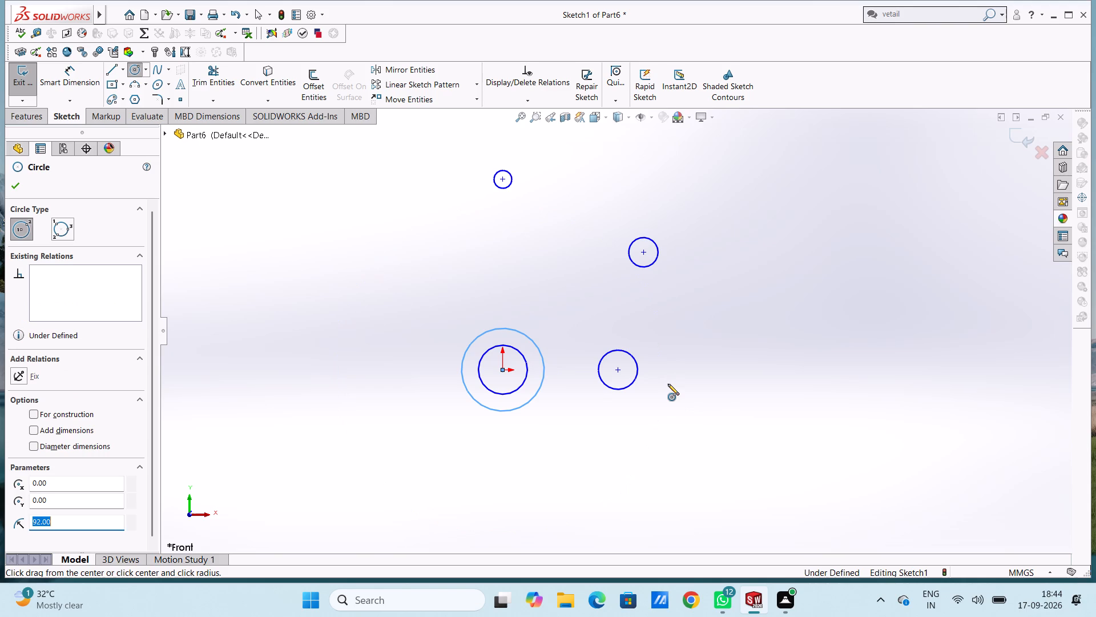
pyautogui.press('Escape')
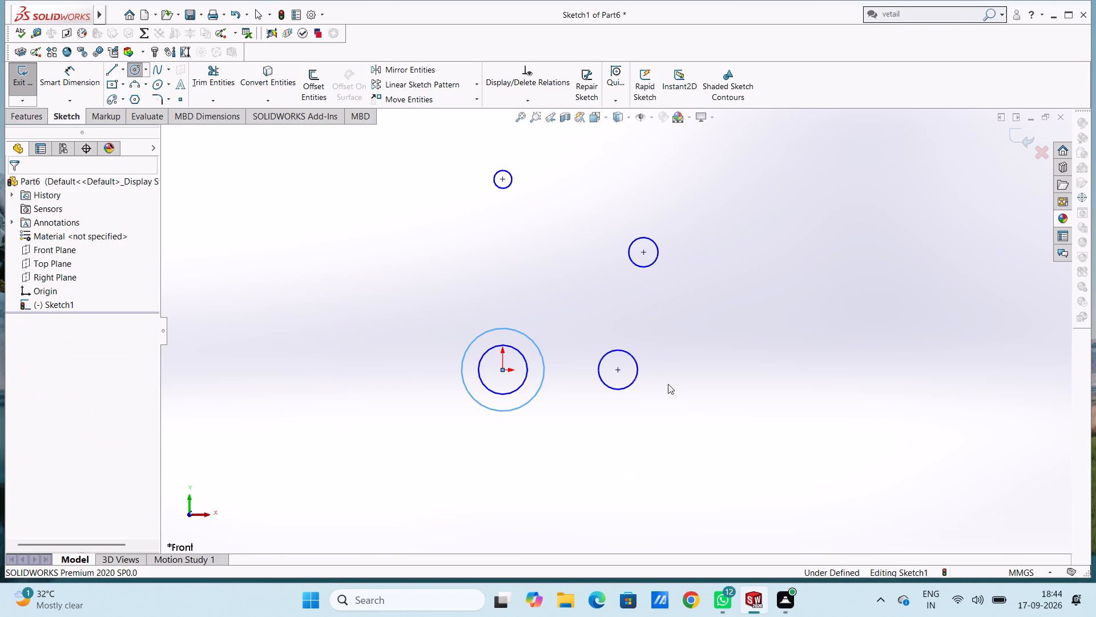
pyautogui.press('Escape')
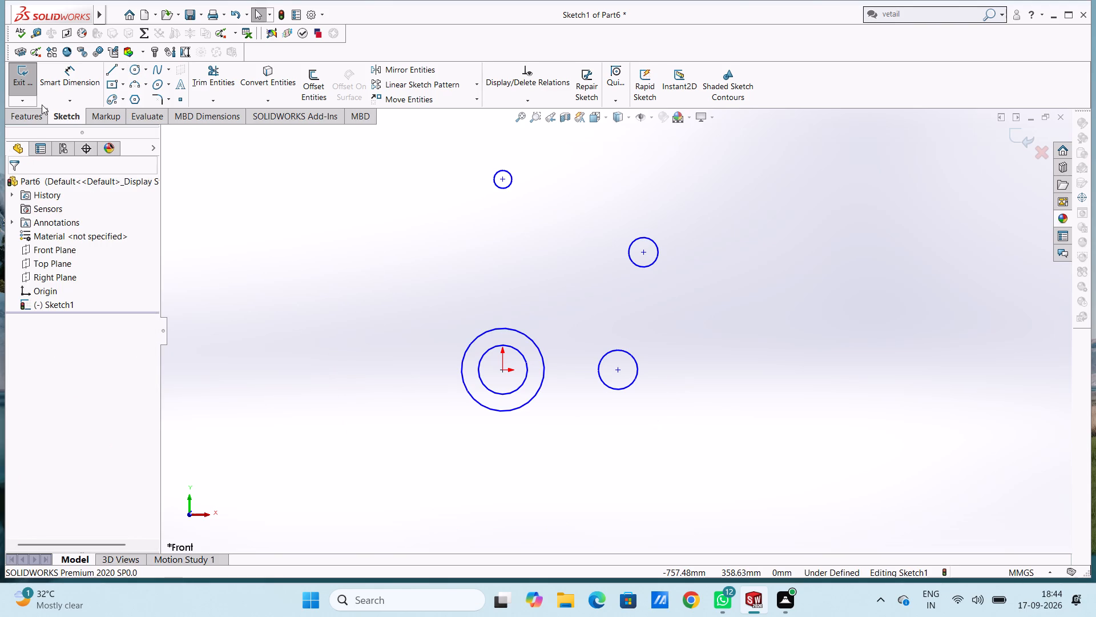
# Add a diameter dimension to the outer circle centred on the origin, accepting its size as drawn.
pyautogui.click(51, 85)
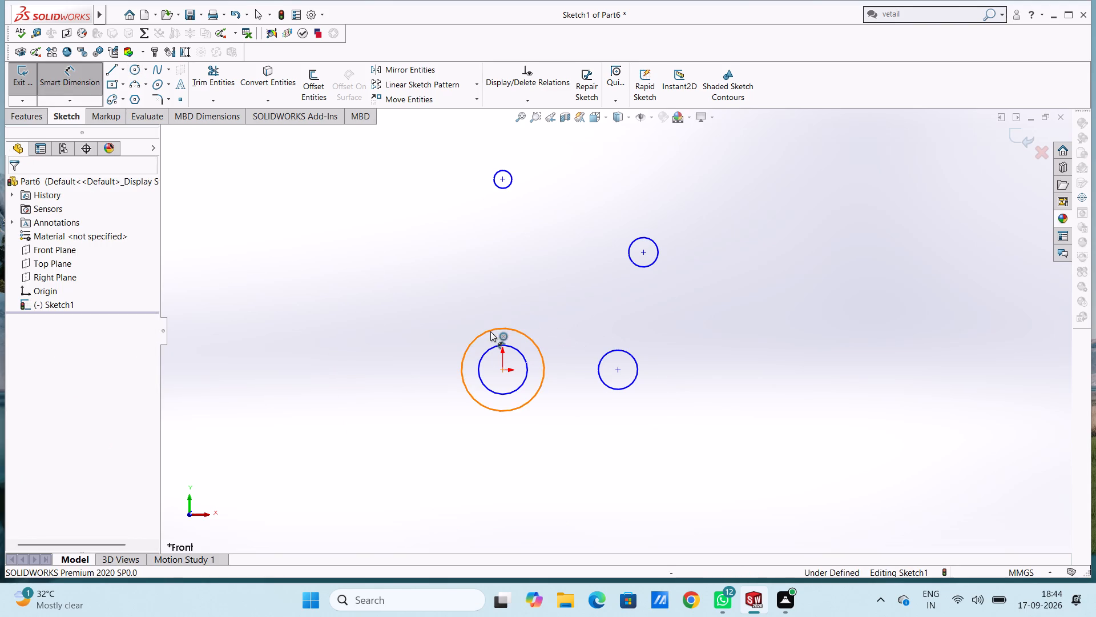
pyautogui.click(490, 331)
pyautogui.click(268, 235)
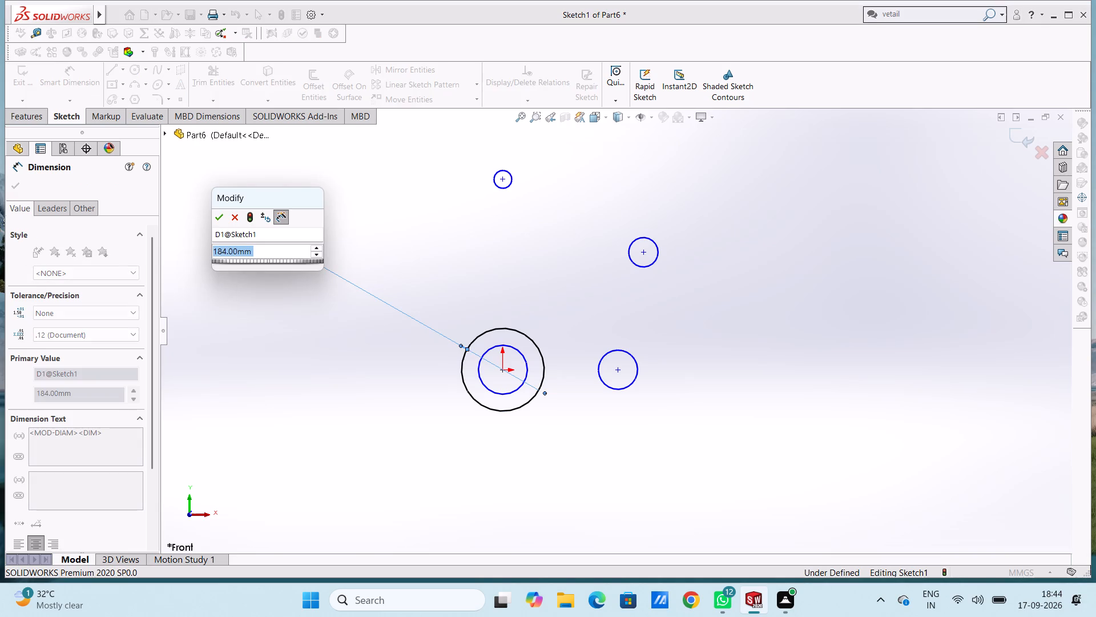
pyautogui.click(215, 218)
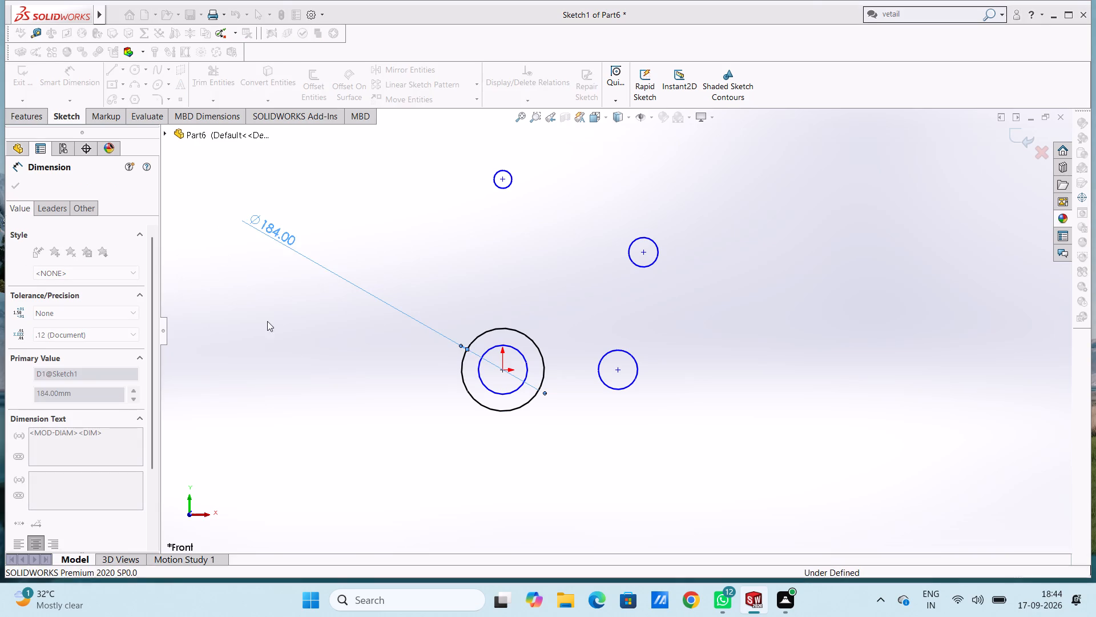
pyautogui.click(295, 352)
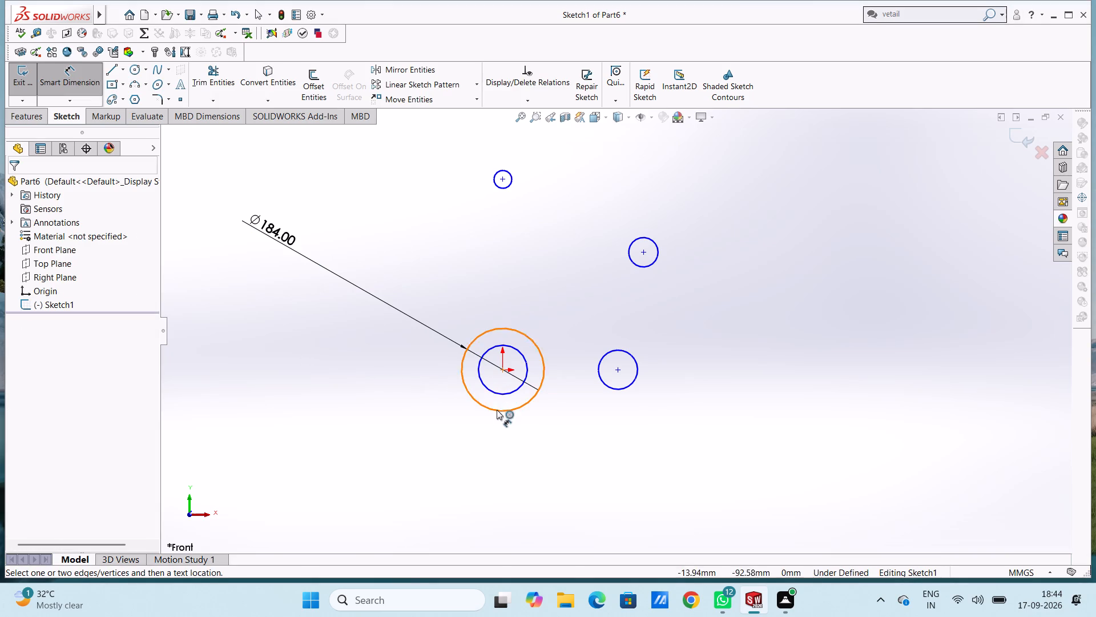
# Add a diameter dimension to the inner circle centred on the origin, accepting its size as drawn.
pyautogui.click(498, 395)
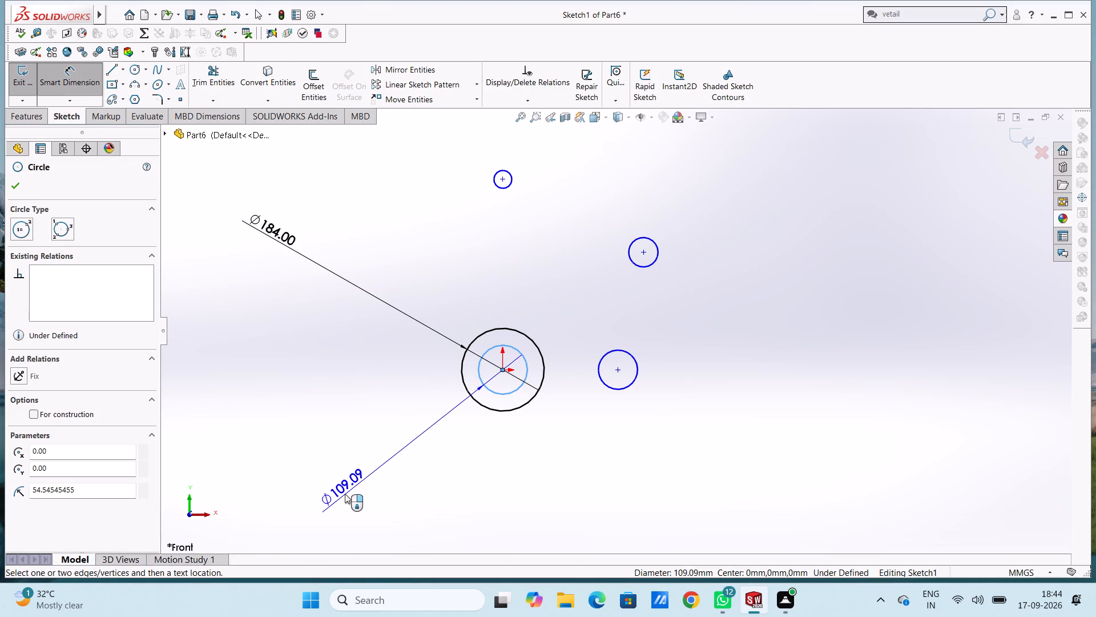
pyautogui.click(343, 494)
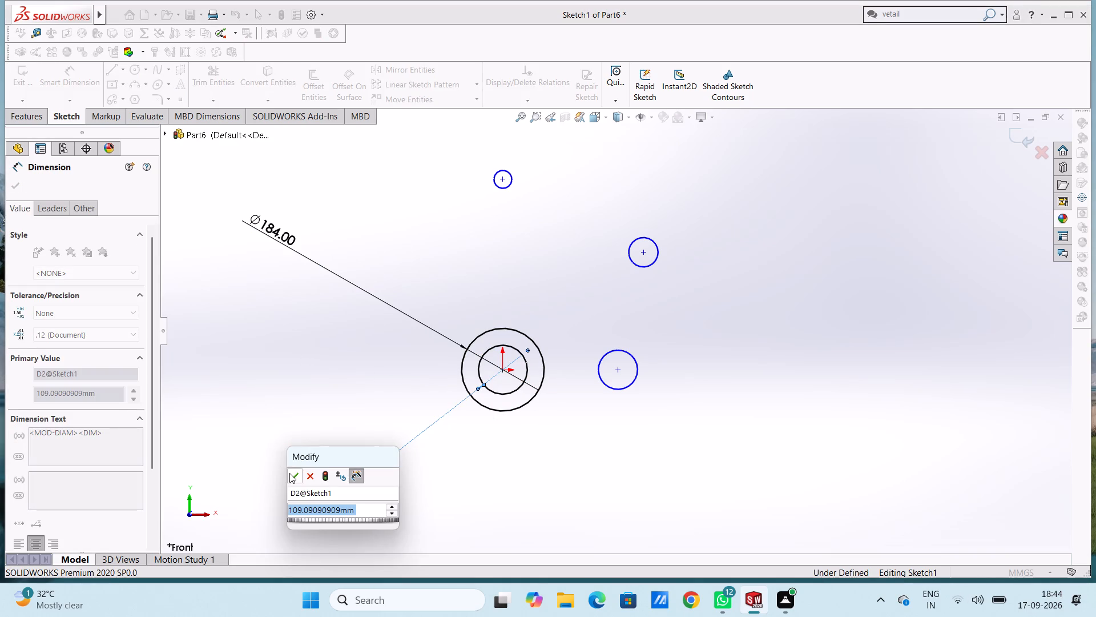
pyautogui.click(289, 473)
pyautogui.click(284, 408)
# Dimension the circle horizontally to the right of the origin and set its diameter to 48 mm.
pyautogui.click(622, 386)
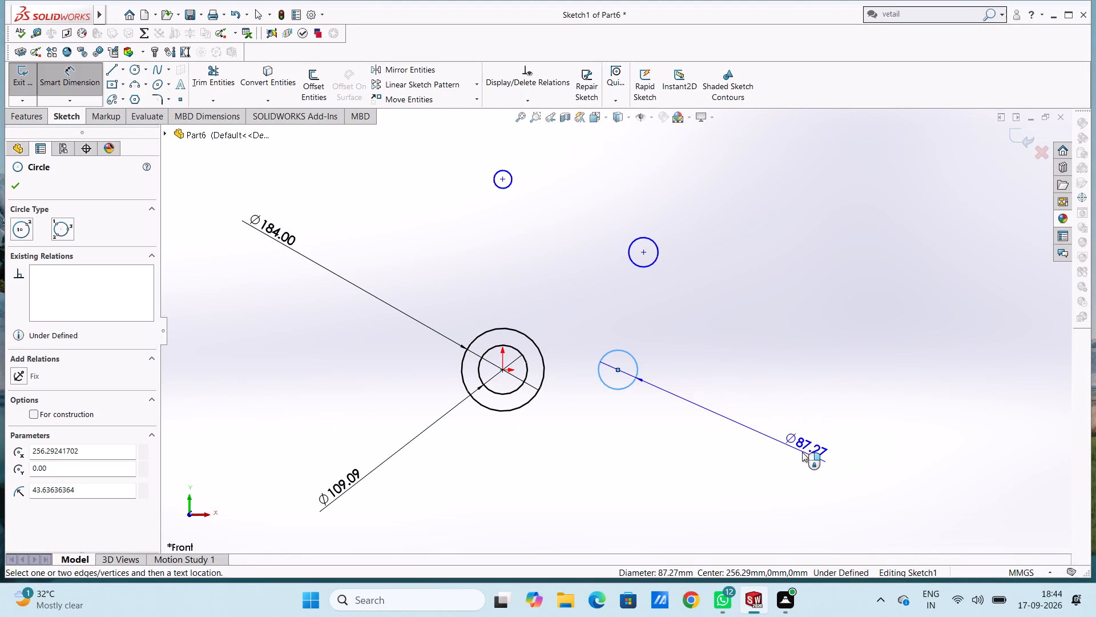
pyautogui.click(802, 452)
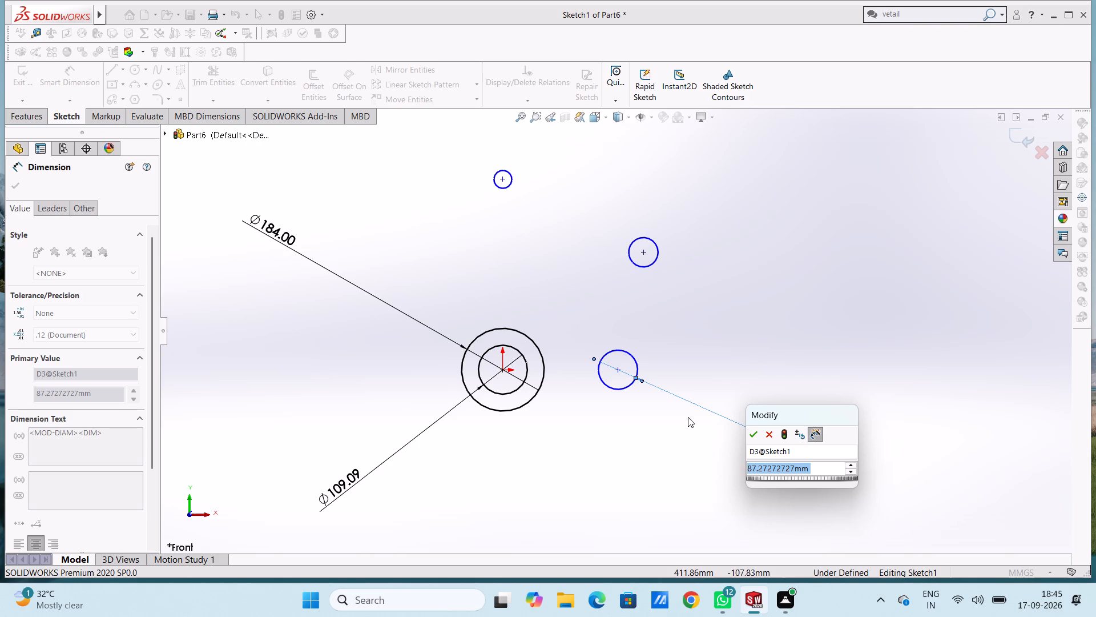
pyautogui.write('48')
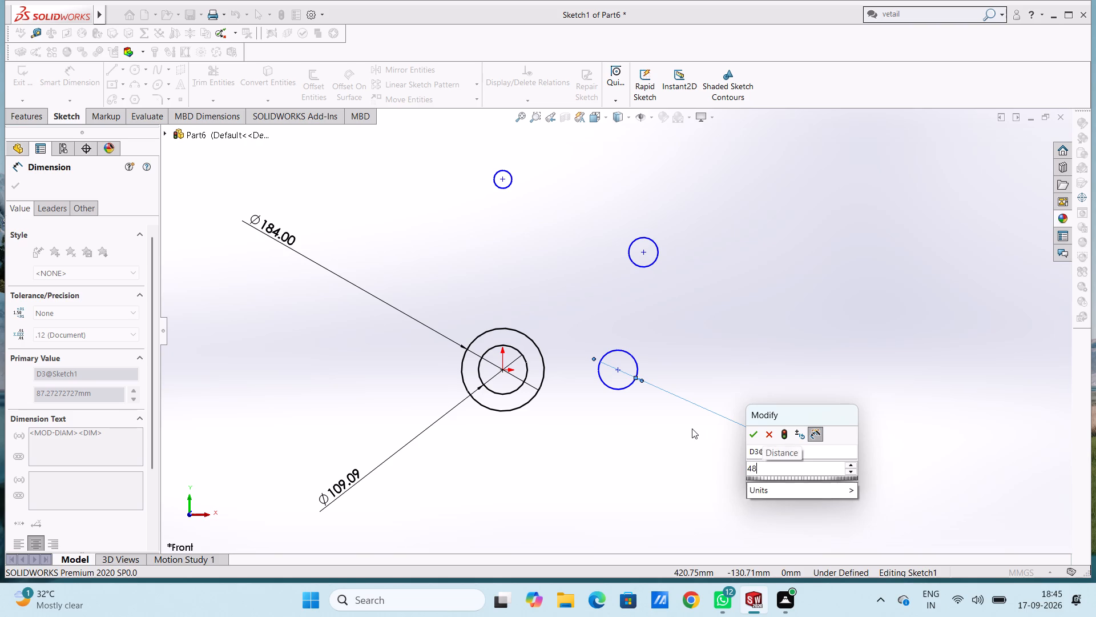
pyautogui.press('Return')
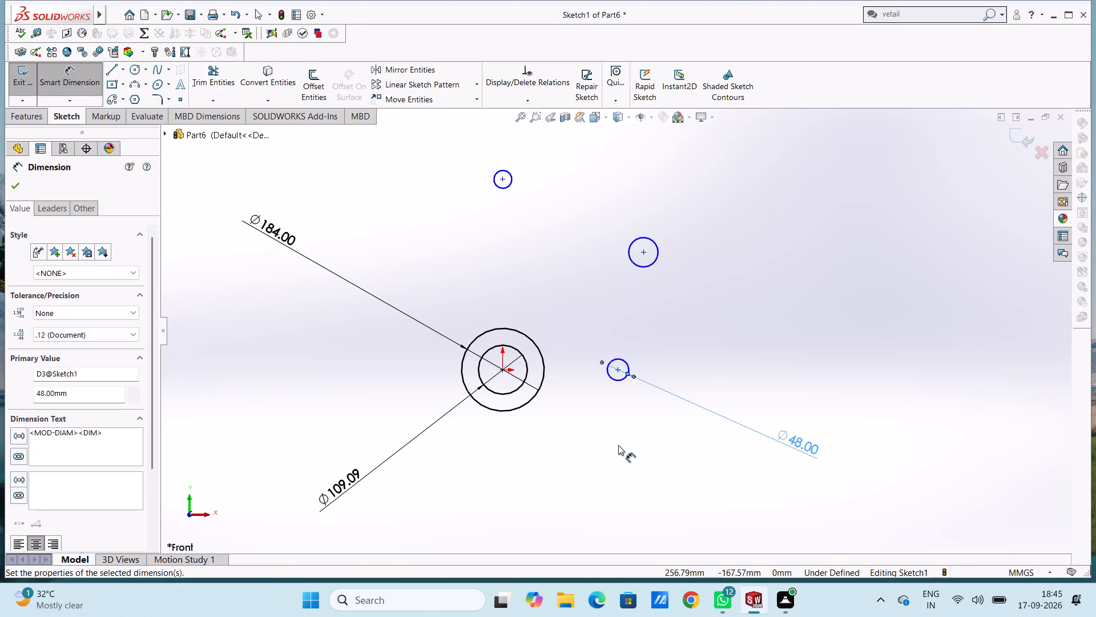
# Dimension the horizontal distance from the origin to the centre of the 48 mm circle and set it to 68 mm.
pyautogui.scroll(-1, 615, 452)
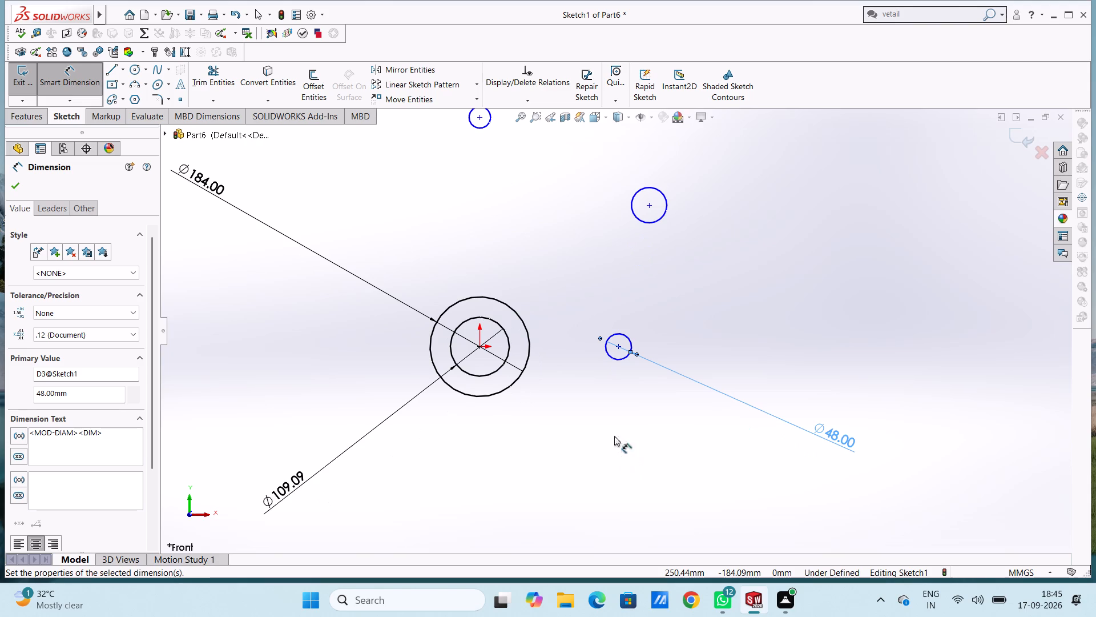
pyautogui.scroll(-3, 601, 362)
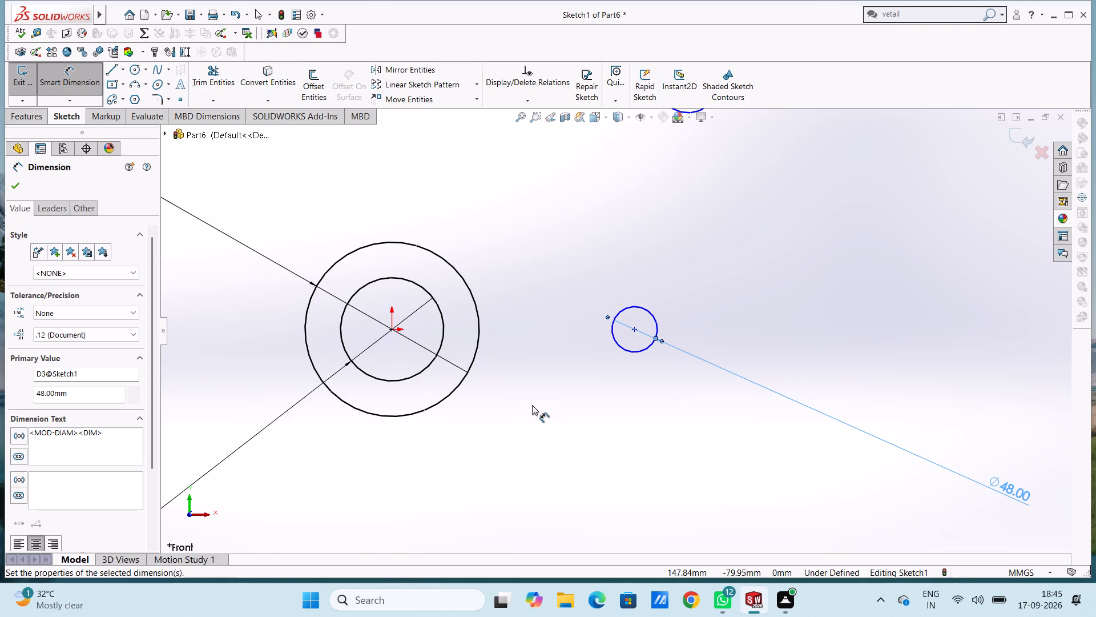
pyautogui.click(394, 328)
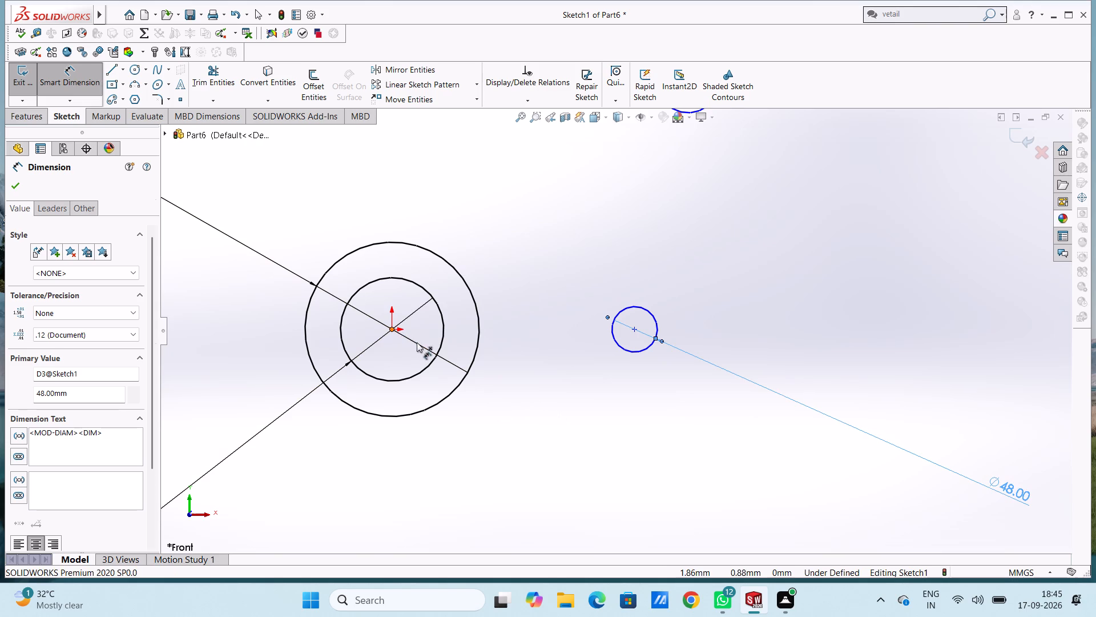
pyautogui.click(635, 328)
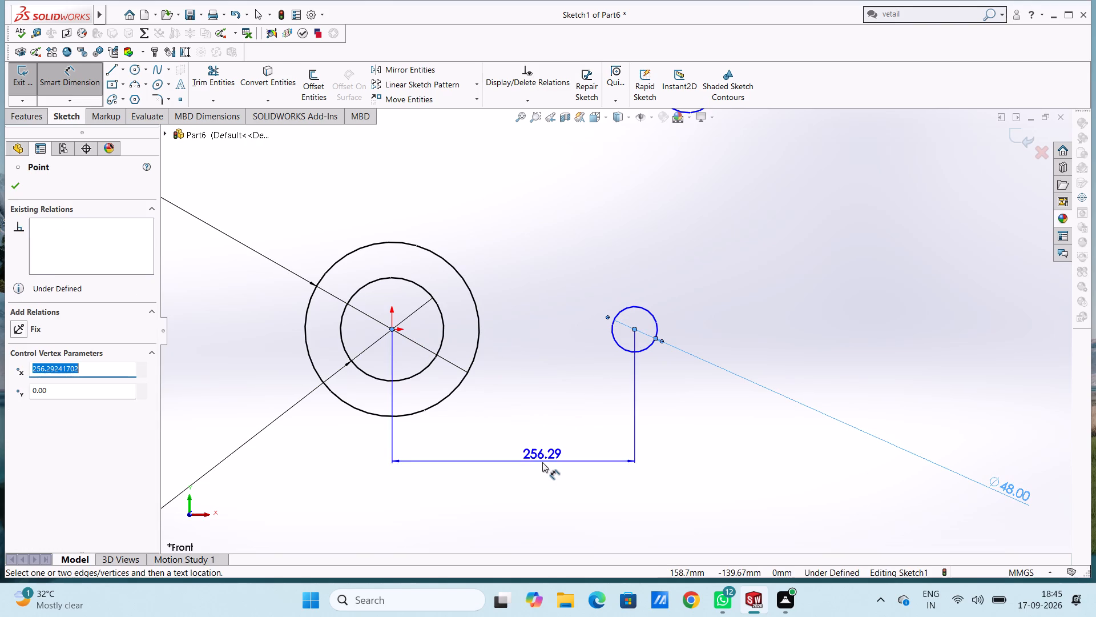
pyautogui.scroll(2, 542, 462)
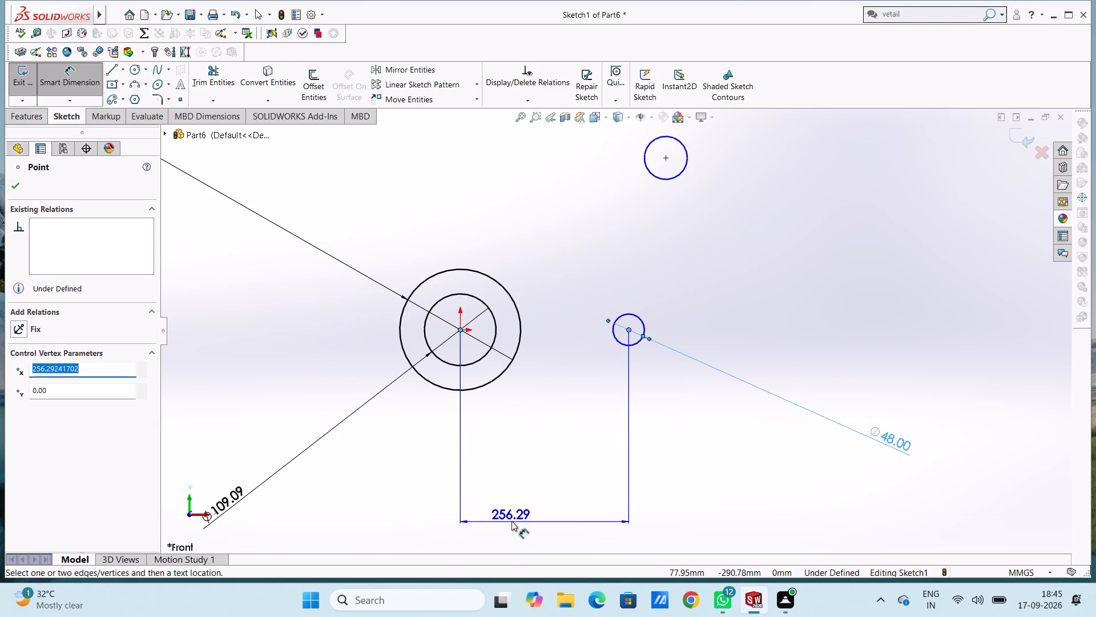
pyautogui.scroll(3, 511, 521)
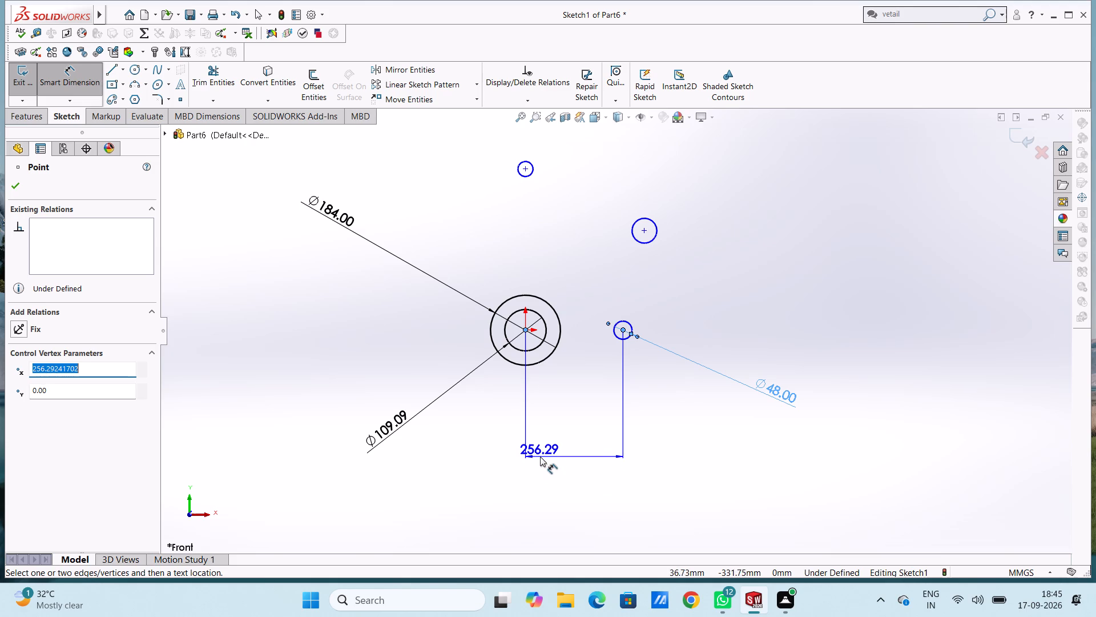
pyautogui.click(540, 456)
pyautogui.write('68')
pyautogui.press('Return')
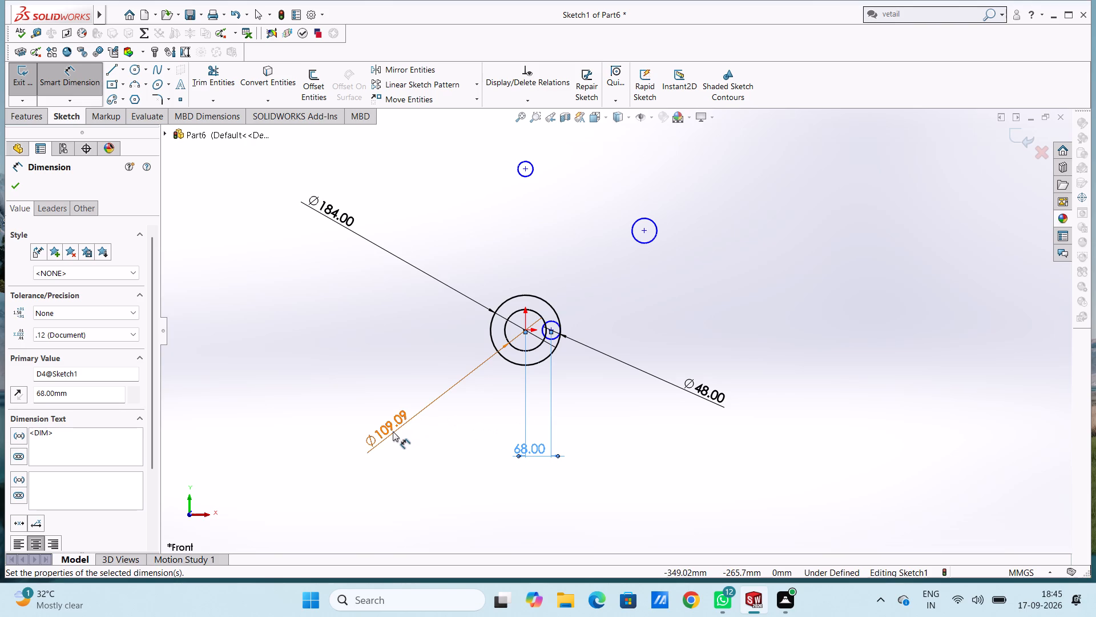
# Set the diameter of the outer circle centred on the origin to 60 mm.
pyautogui.click(331, 215)
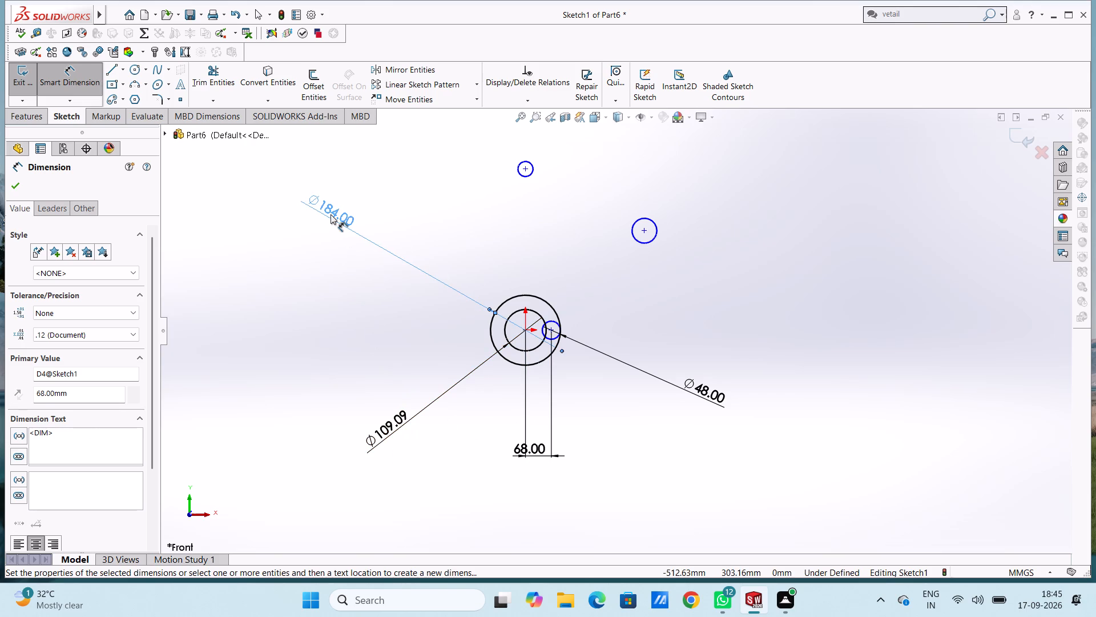
pyautogui.doubleClick(331, 218)
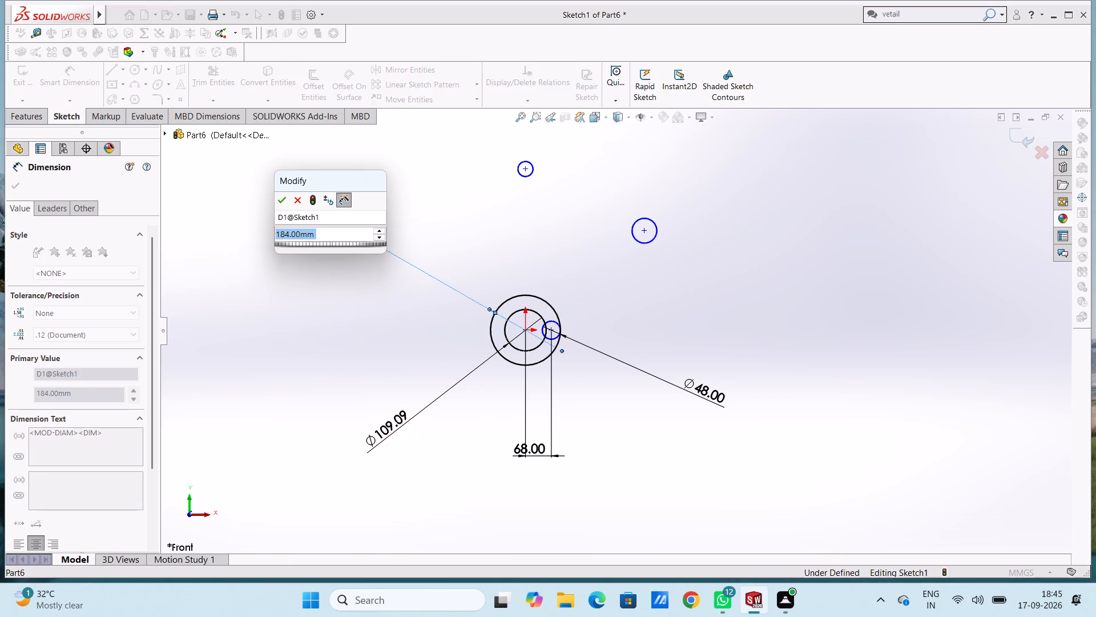
pyautogui.write('60')
pyautogui.press('Return')
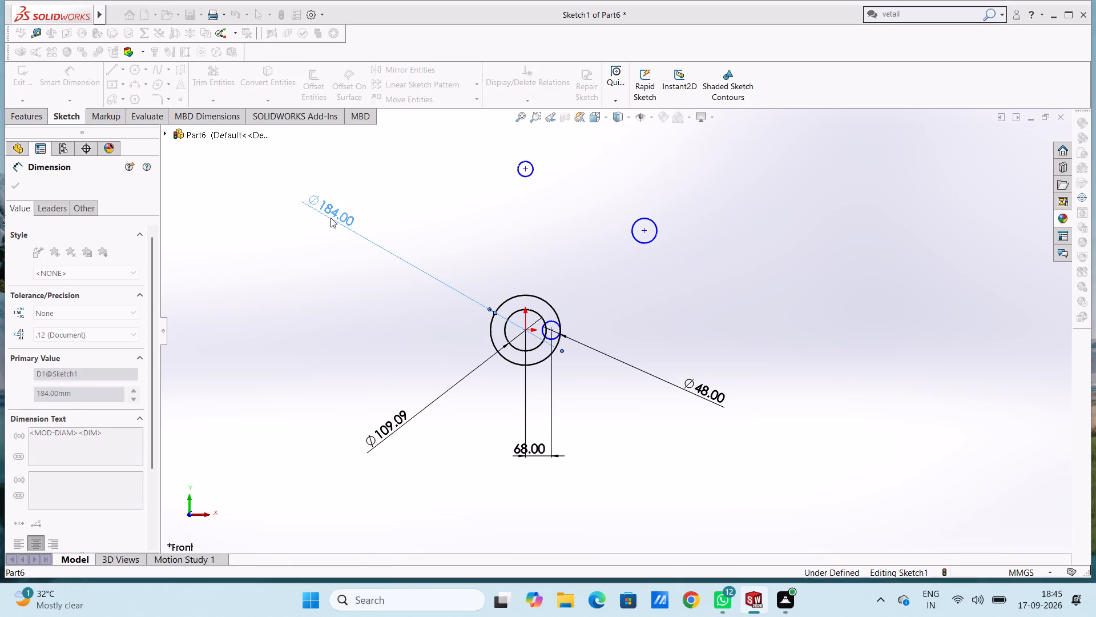
pyautogui.click(350, 274)
# Set the diameter of the other circle centred on the origin to 30 mm.
pyautogui.click(394, 419)
pyautogui.click(394, 419)
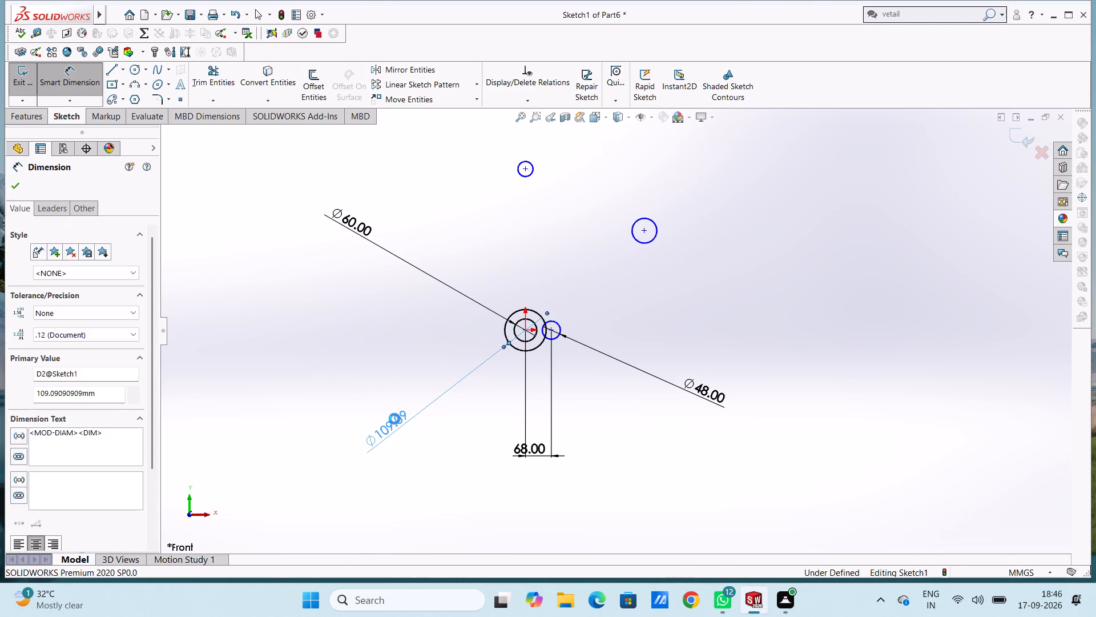
pyautogui.write('30')
pyautogui.press('Return')
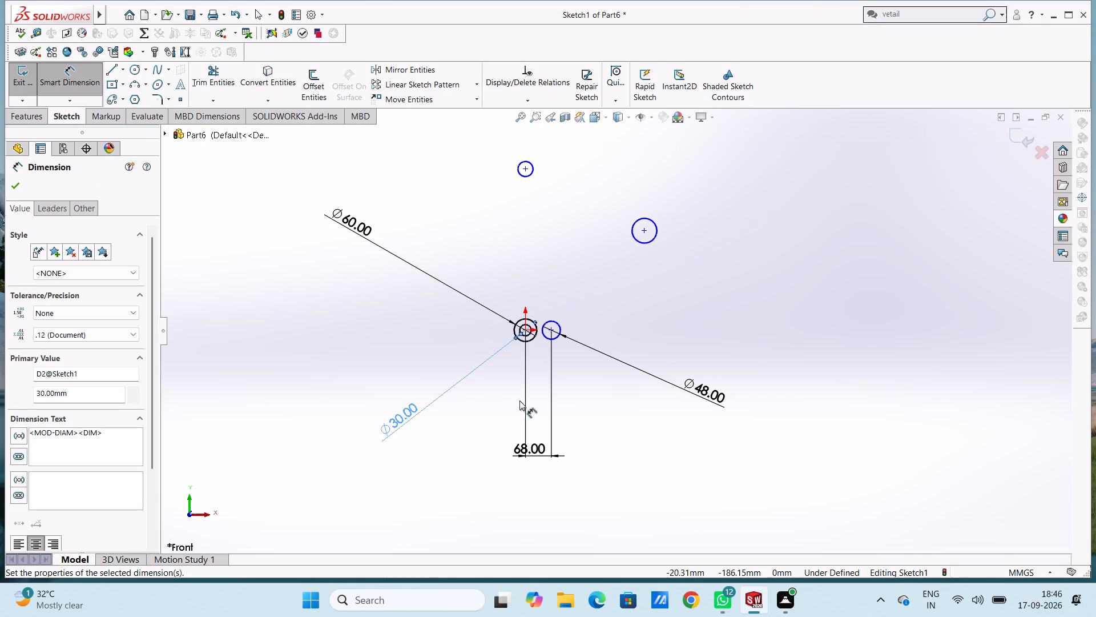
pyautogui.click(537, 391)
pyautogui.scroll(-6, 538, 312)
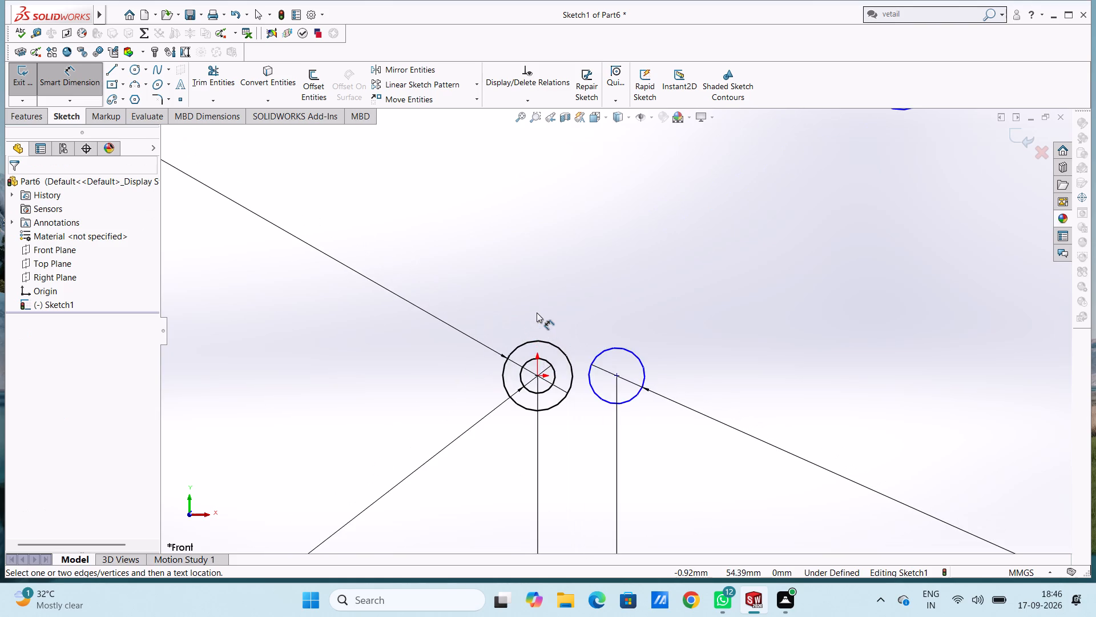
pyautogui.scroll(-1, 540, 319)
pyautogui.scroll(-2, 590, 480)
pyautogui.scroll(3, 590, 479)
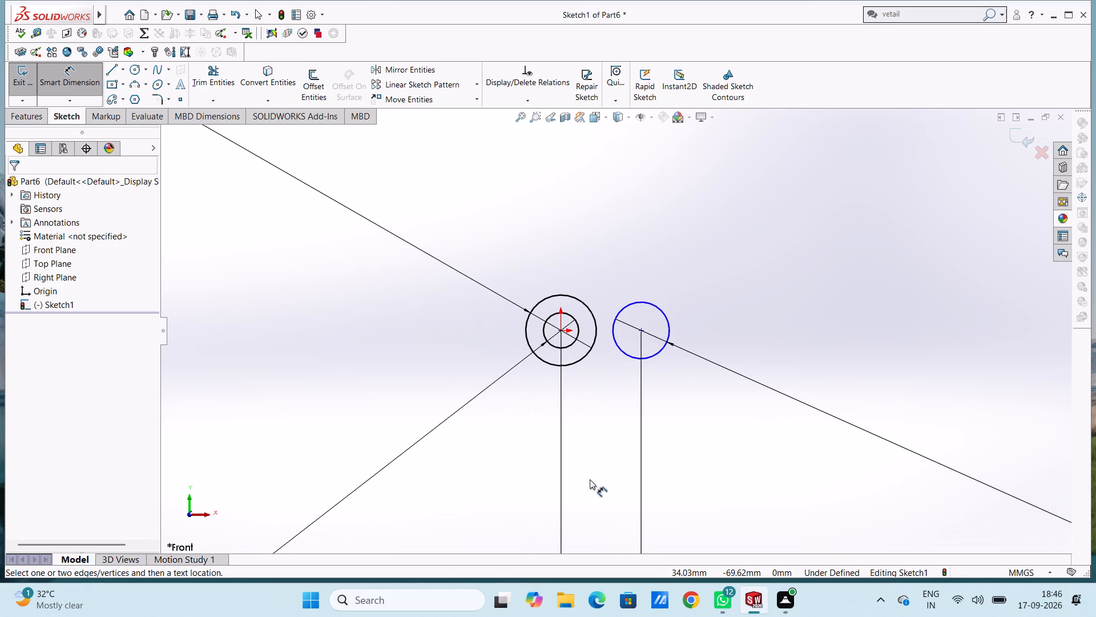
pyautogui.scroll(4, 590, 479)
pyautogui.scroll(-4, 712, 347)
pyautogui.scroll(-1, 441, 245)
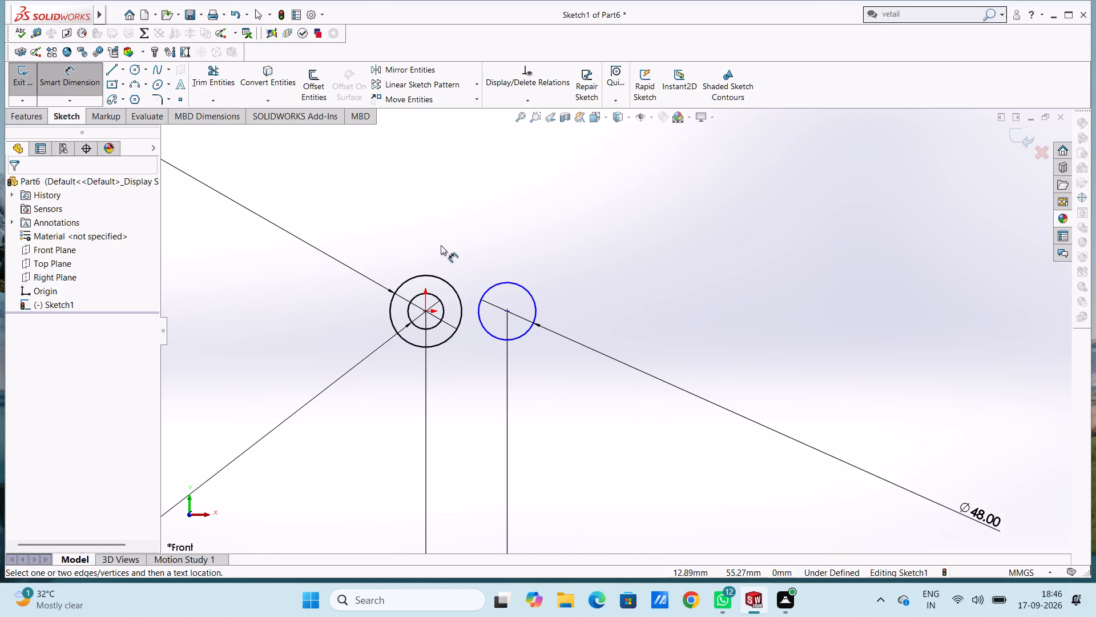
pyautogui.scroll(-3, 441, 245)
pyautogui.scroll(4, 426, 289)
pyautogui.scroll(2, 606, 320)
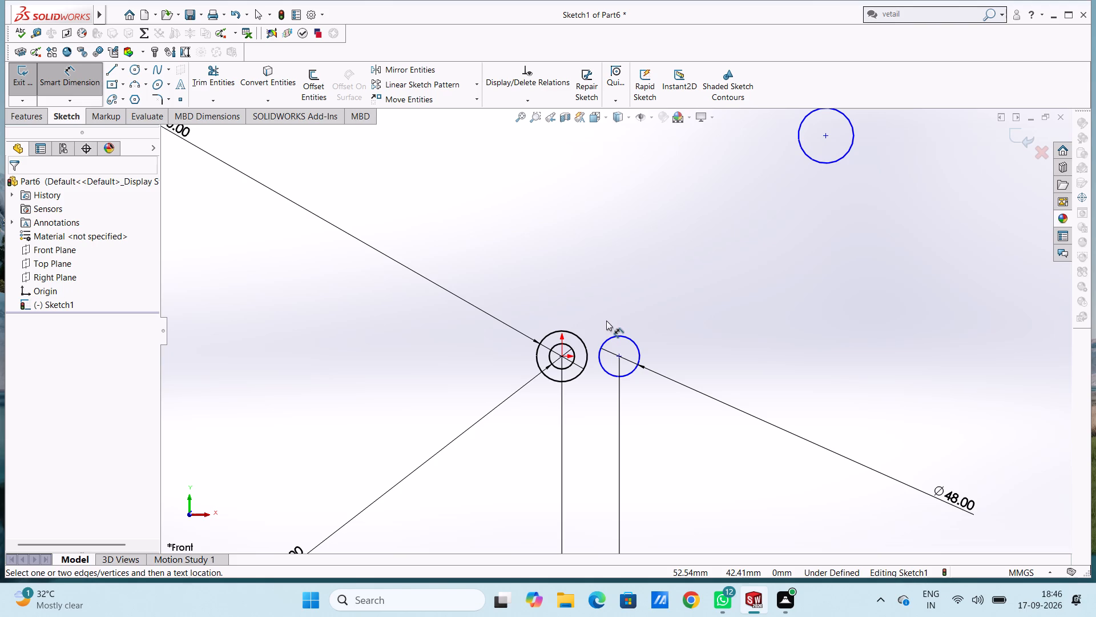
# Draw a downward-bulging three-point arc of radius 100 mm from the bottom of the 60 mm circle to the lower side of the 48 mm circle.
pyautogui.press('Escape')
pyautogui.press('Escape')
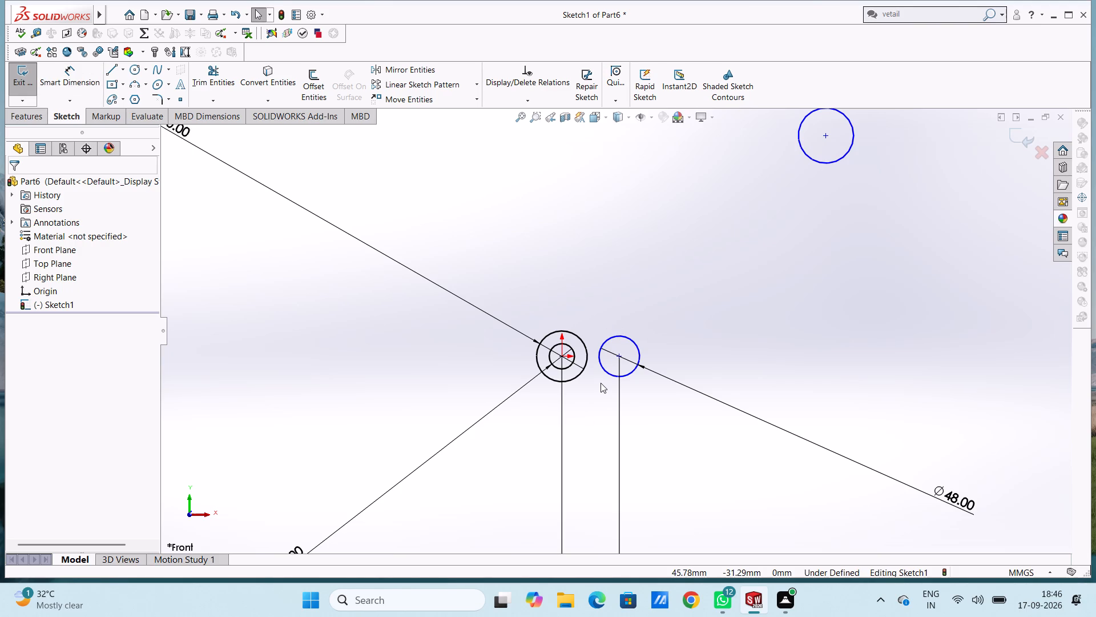
pyautogui.click(132, 84)
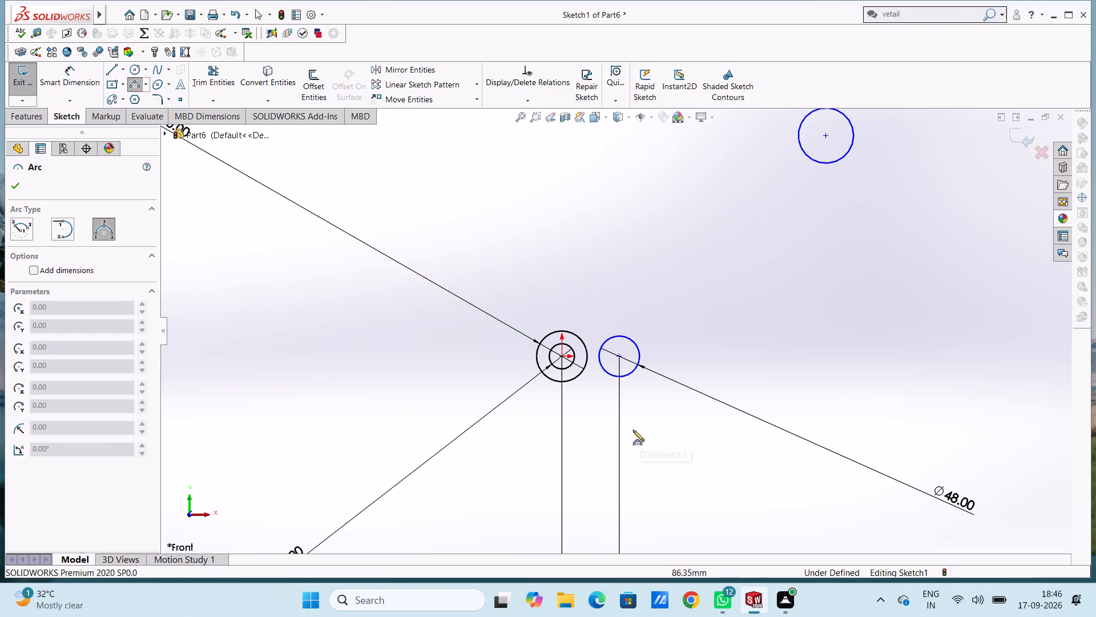
pyautogui.scroll(-3, 616, 414)
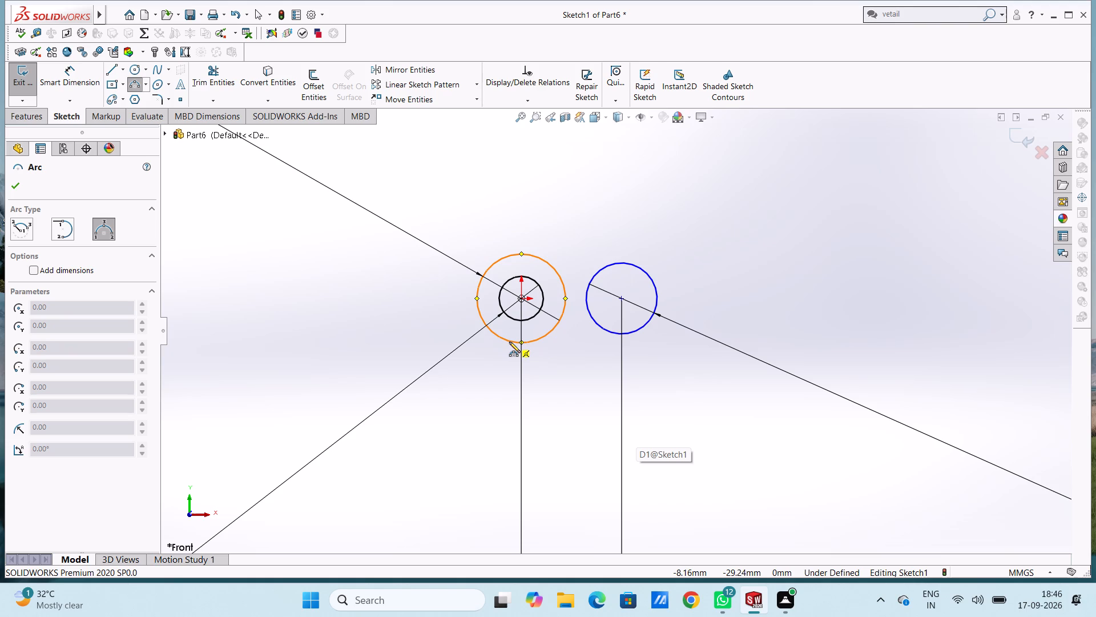
pyautogui.click(509, 342)
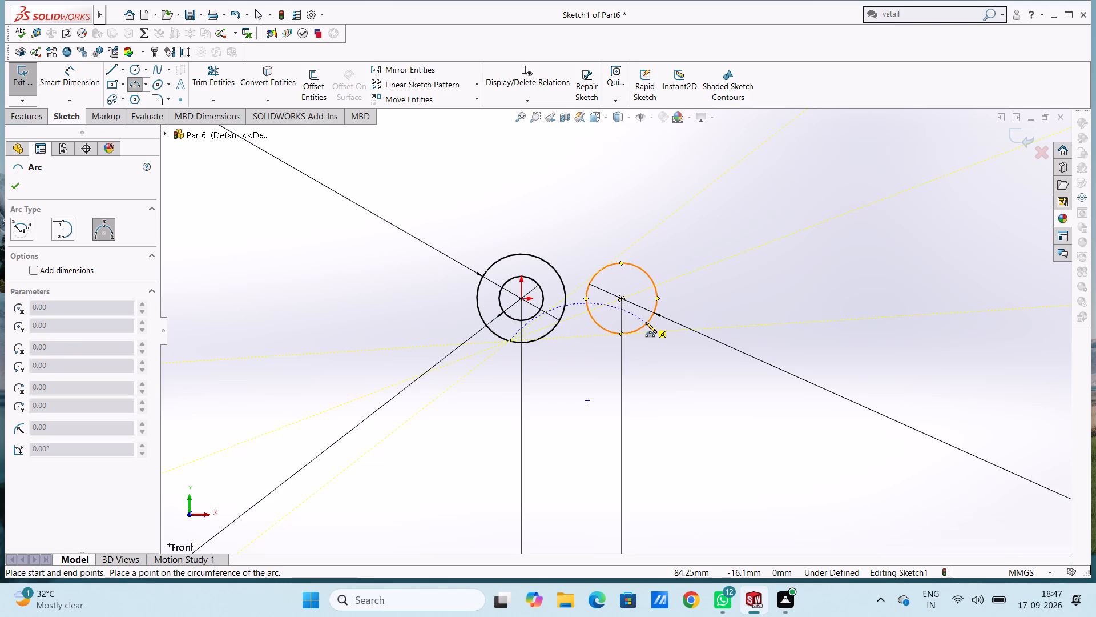
pyautogui.click(643, 324)
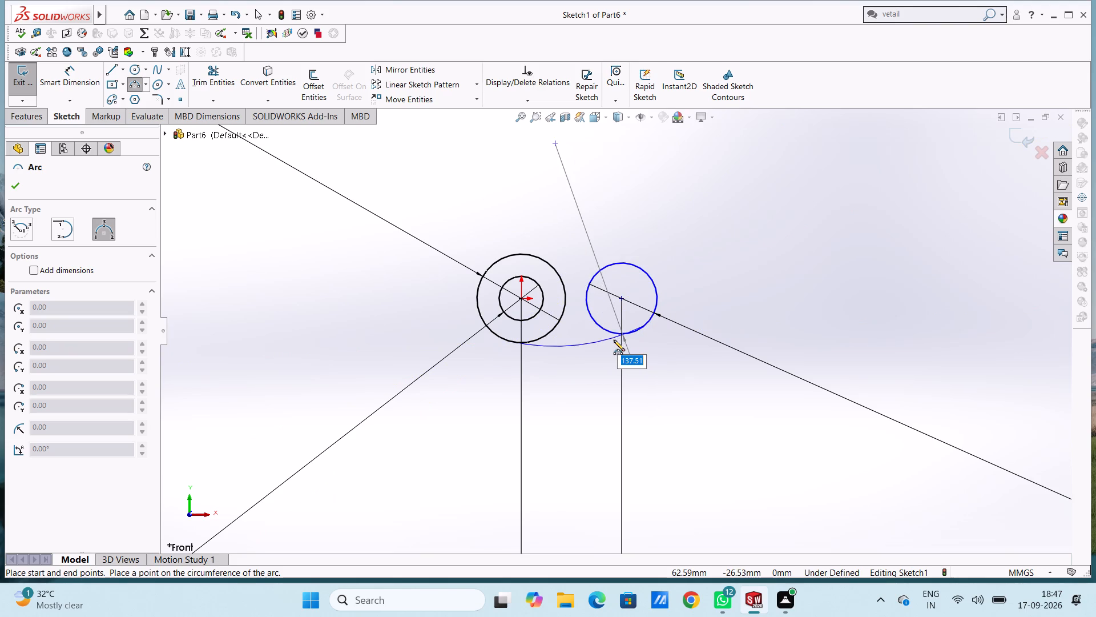
pyautogui.write('100')
pyautogui.press('Return')
pyautogui.press('Escape')
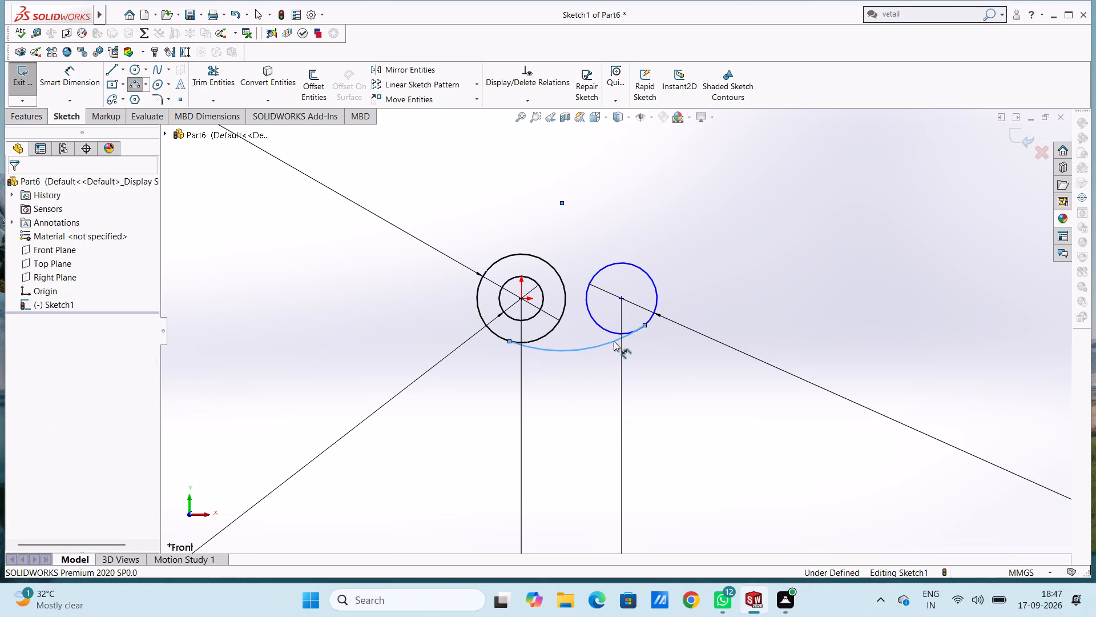
pyautogui.press('Escape')
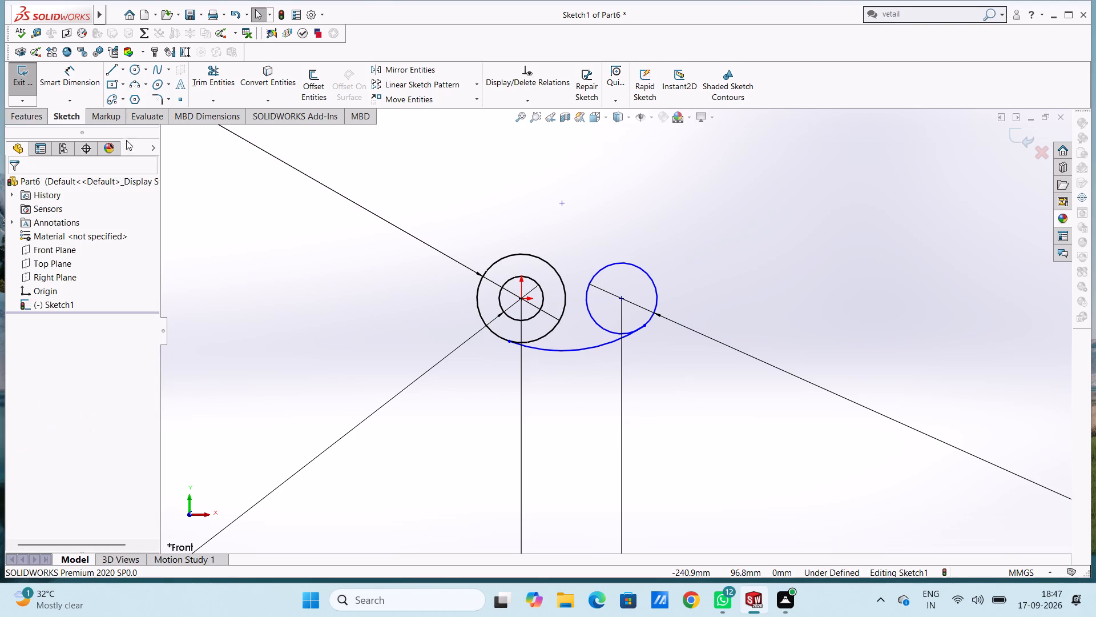
# Add a radius dimension of 100 mm to the arc below the two circles.
pyautogui.click(78, 76)
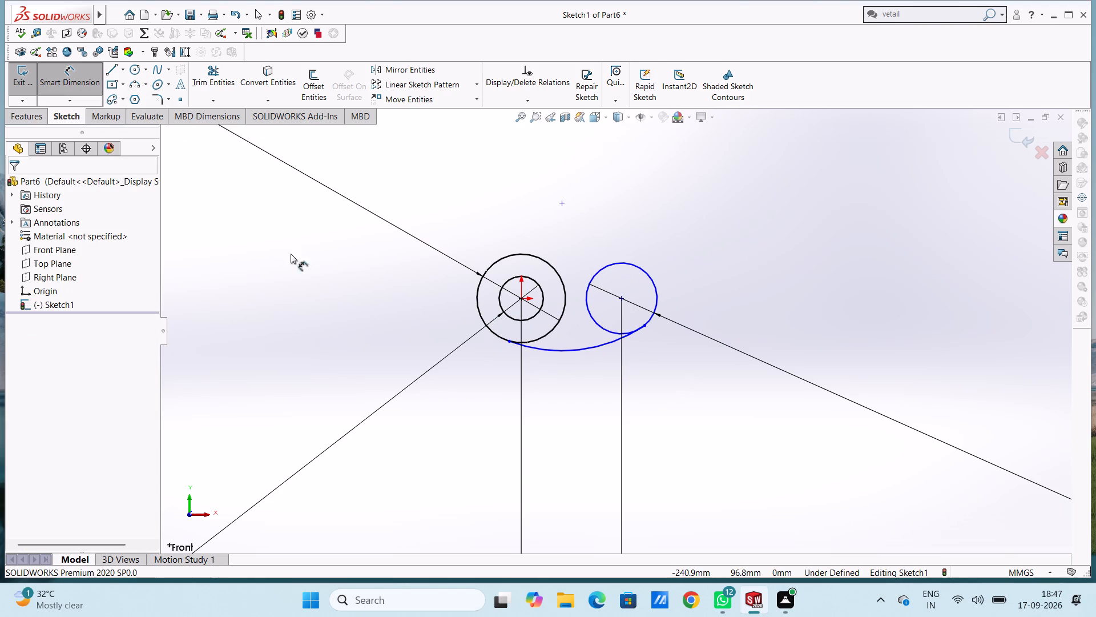
pyautogui.scroll(2, 559, 435)
pyautogui.moveTo(589, 345); pyautogui.dragTo(594, 353)
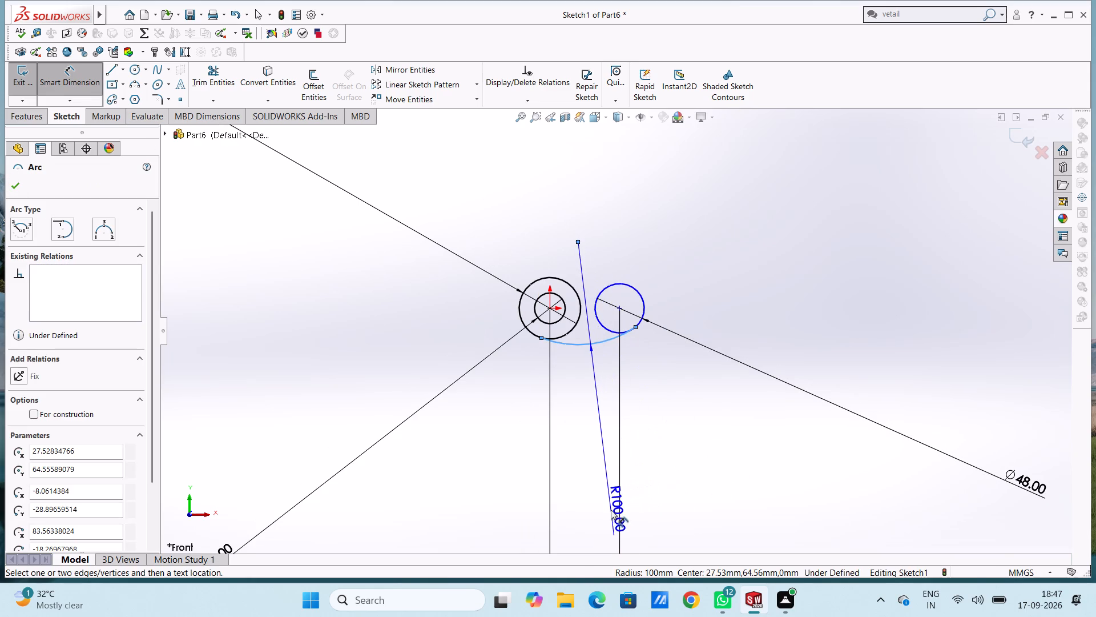
pyautogui.scroll(2, 611, 510)
pyautogui.click(638, 479)
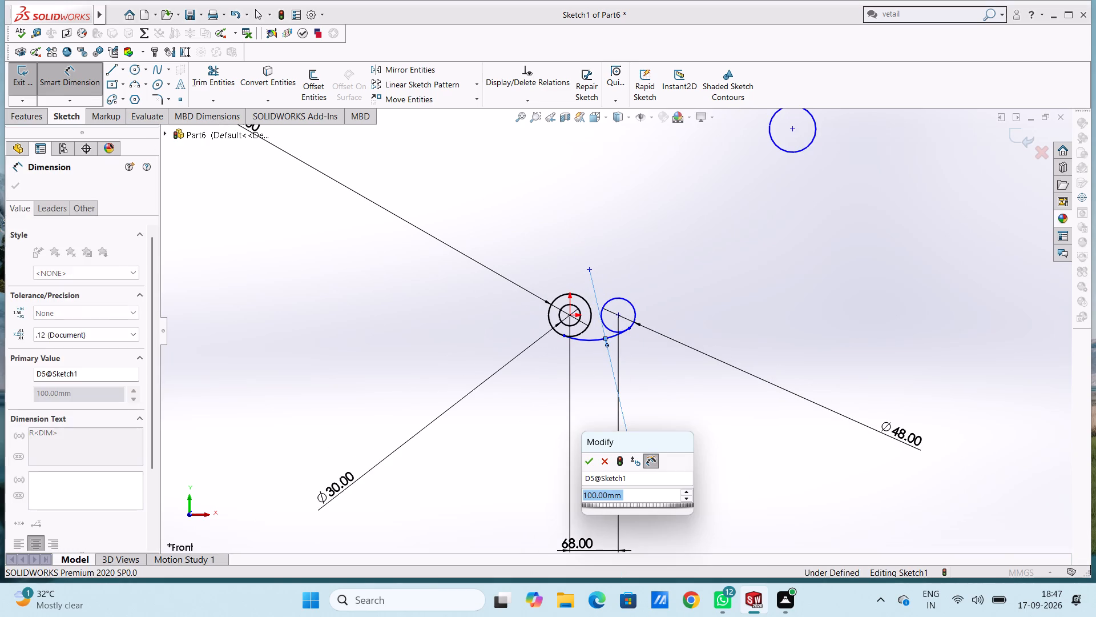
pyautogui.write('100')
pyautogui.press('Return')
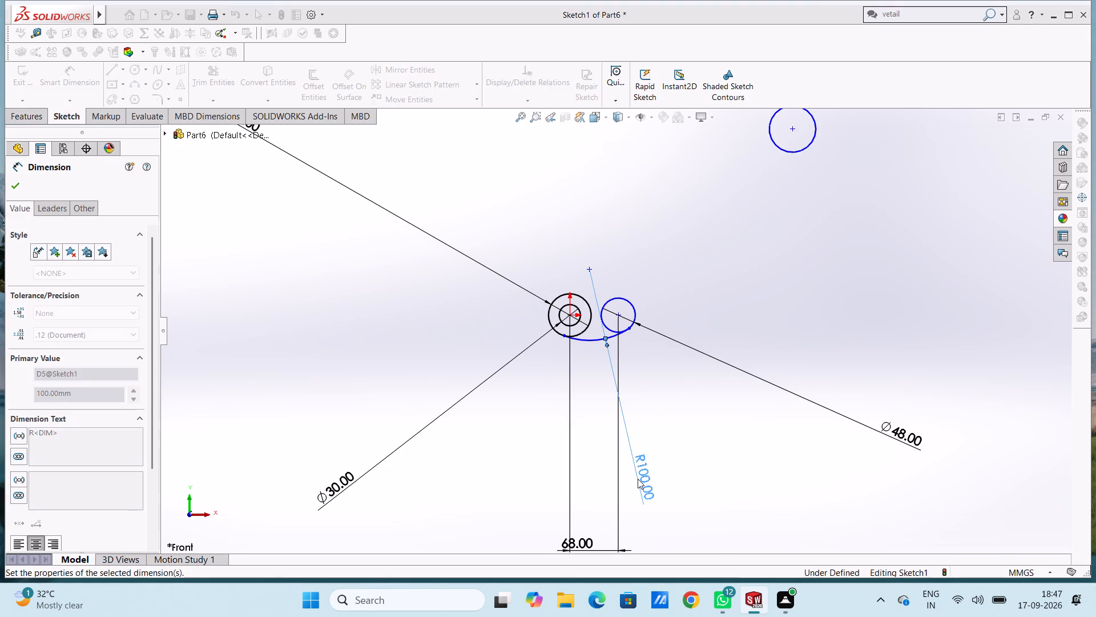
pyautogui.click(605, 400)
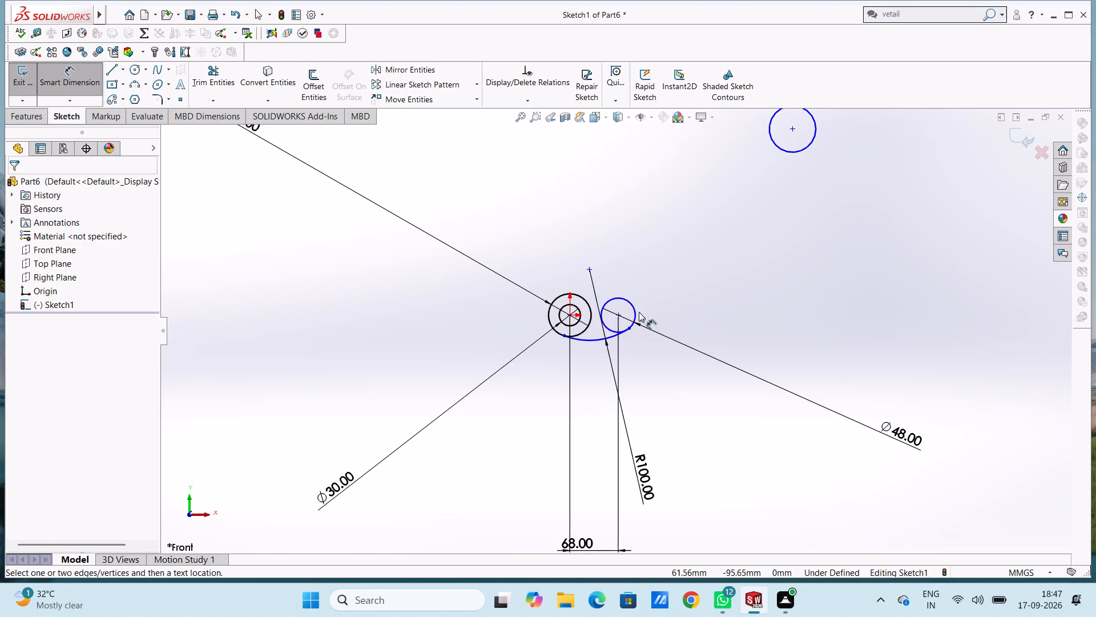
pyautogui.scroll(-4, 639, 301)
pyautogui.press('Escape')
pyautogui.press('Escape')
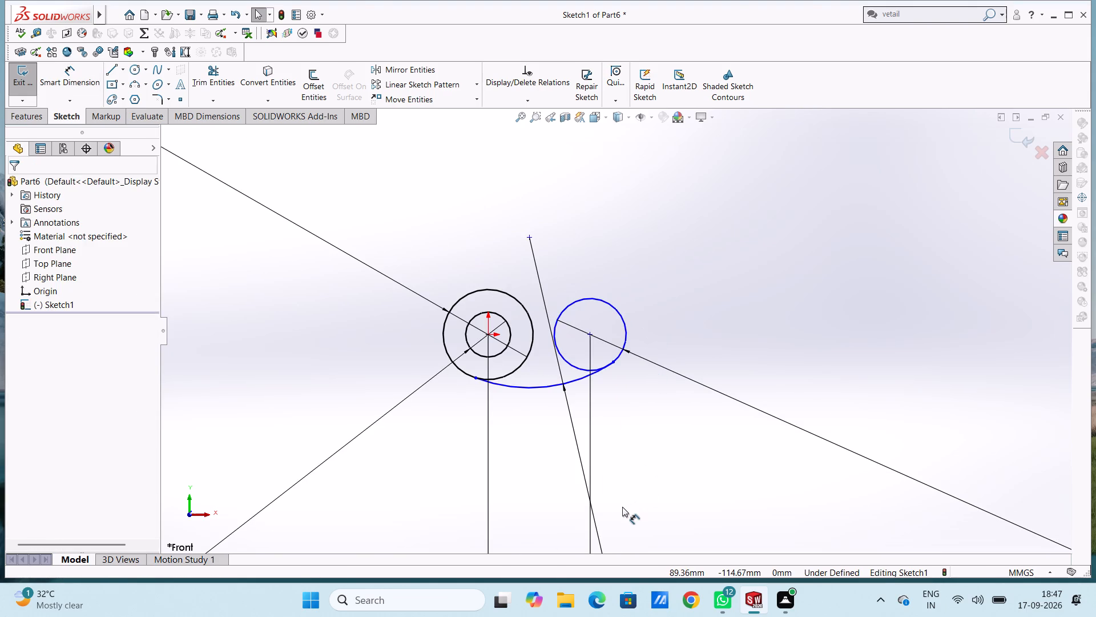
# Add a tangent relation between the R100 arc and the 60 mm circle.
pyautogui.scroll(4, 660, 386)
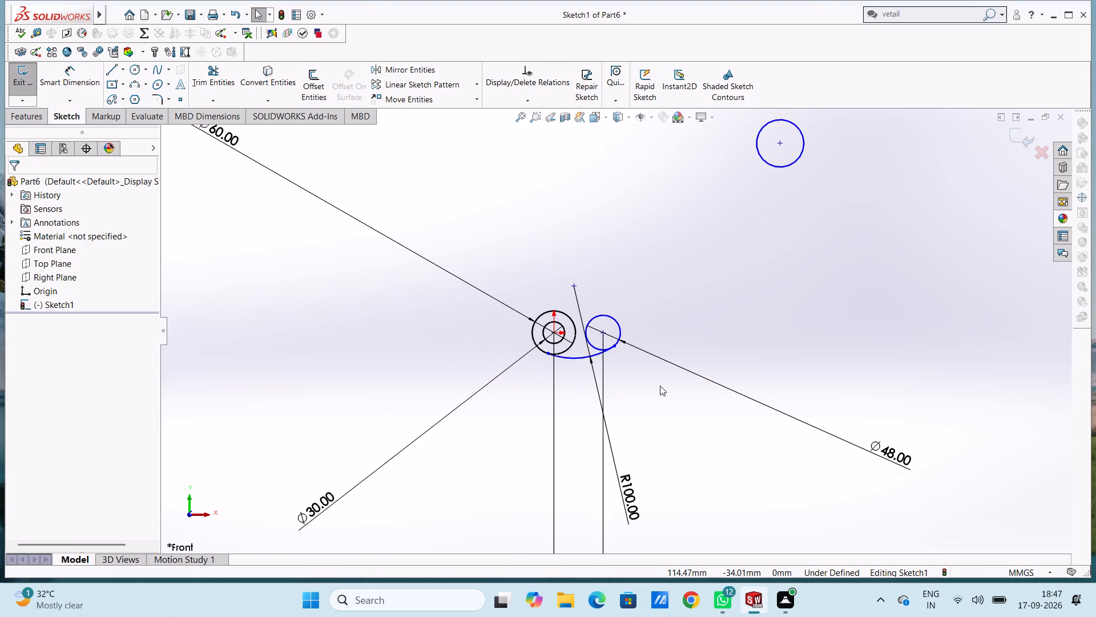
pyautogui.scroll(-7, 606, 395)
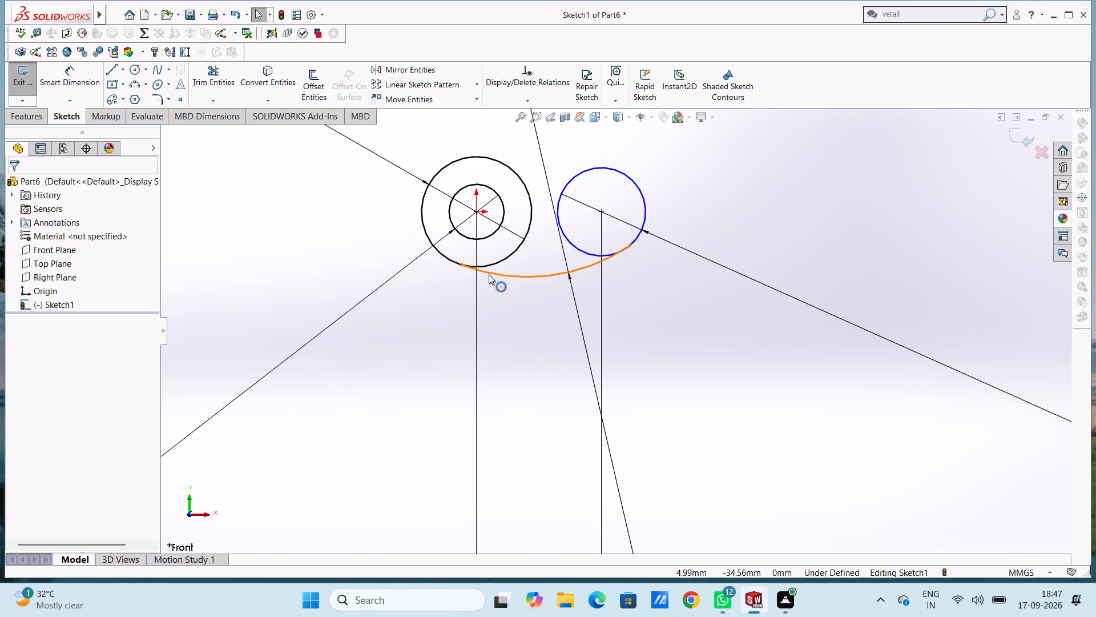
pyautogui.click(491, 271)
pyautogui.keyDown('ctrl'); pyautogui.click(492, 262); pyautogui.keyUp('ctrl')
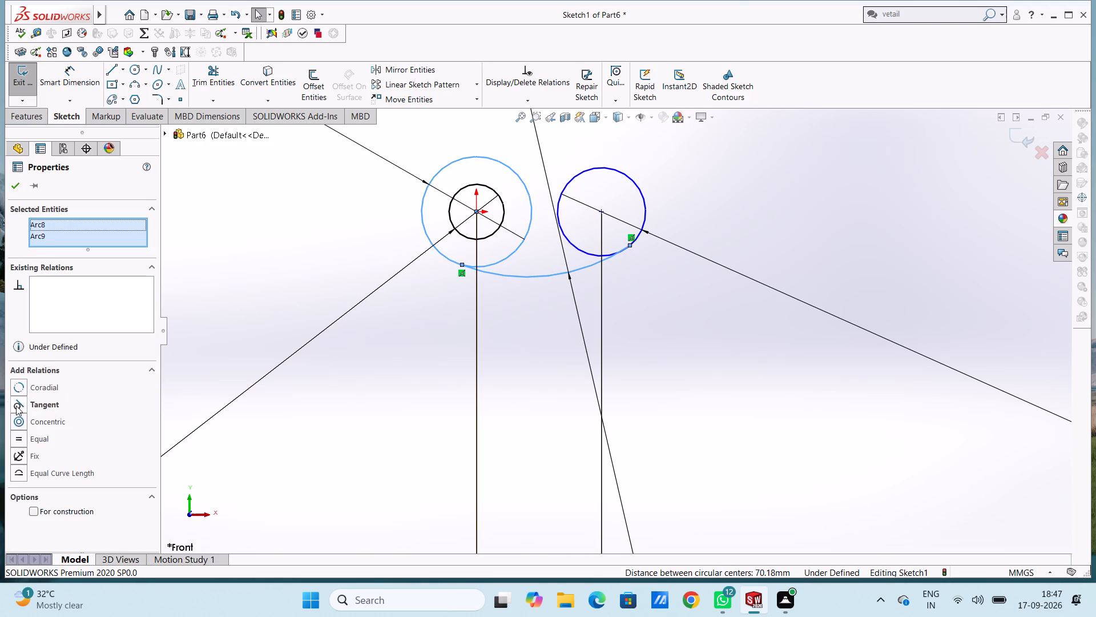
pyautogui.click(16, 405)
pyautogui.click(370, 301)
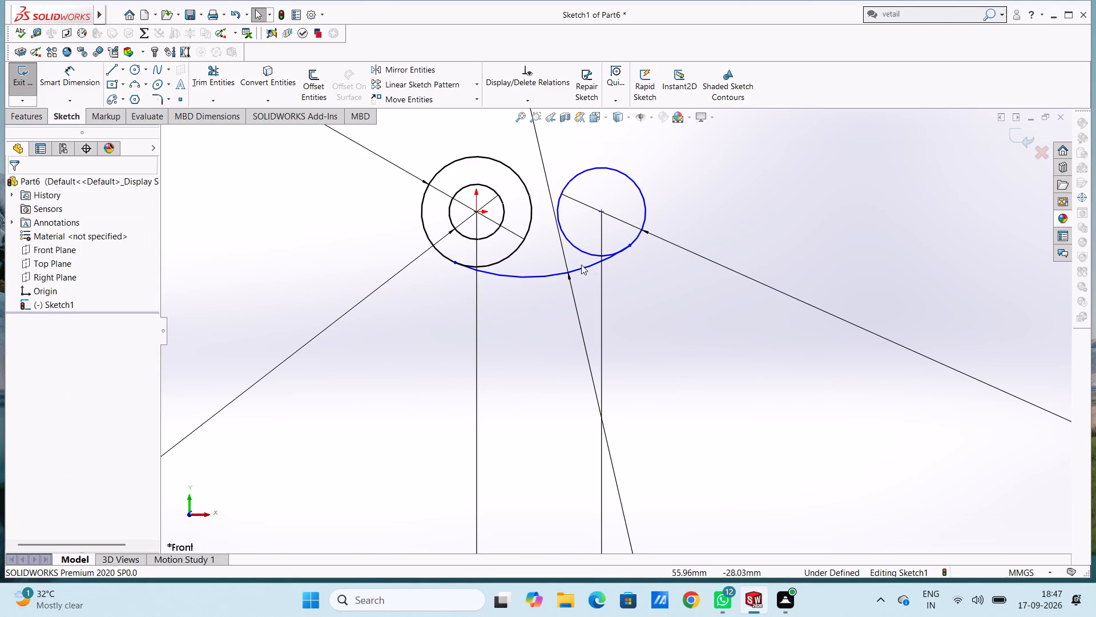
# Add a tangent relation between the R100 arc and the 48 mm circle.
pyautogui.click(583, 269)
pyautogui.keyDown('ctrl'); pyautogui.click(586, 251); pyautogui.keyUp('ctrl')
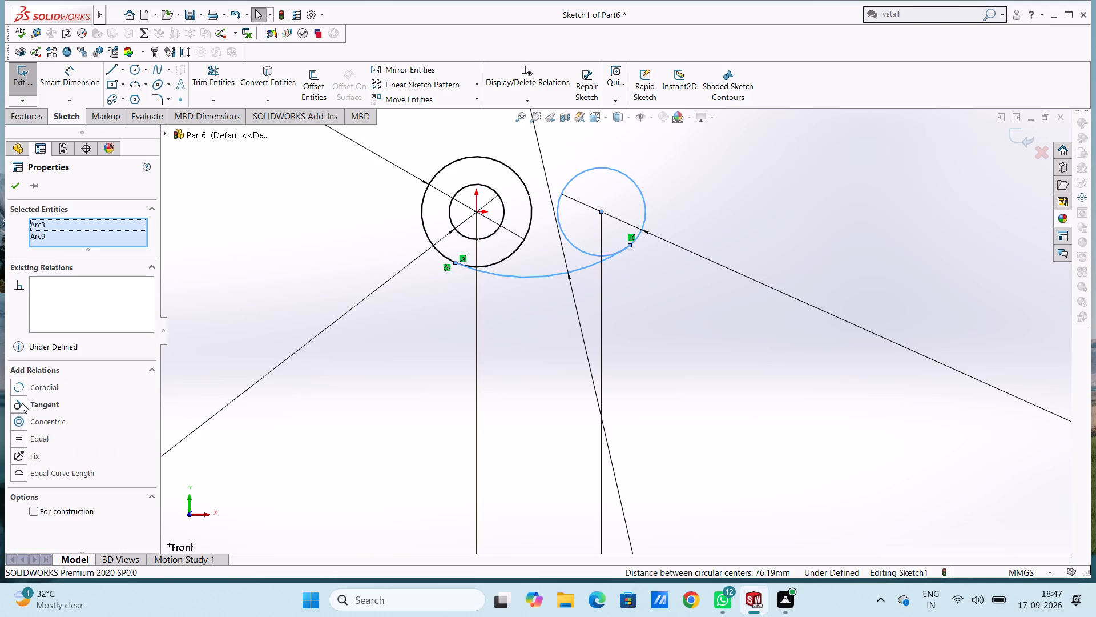
pyautogui.click(22, 403)
pyautogui.click(339, 412)
pyautogui.scroll(3, 421, 386)
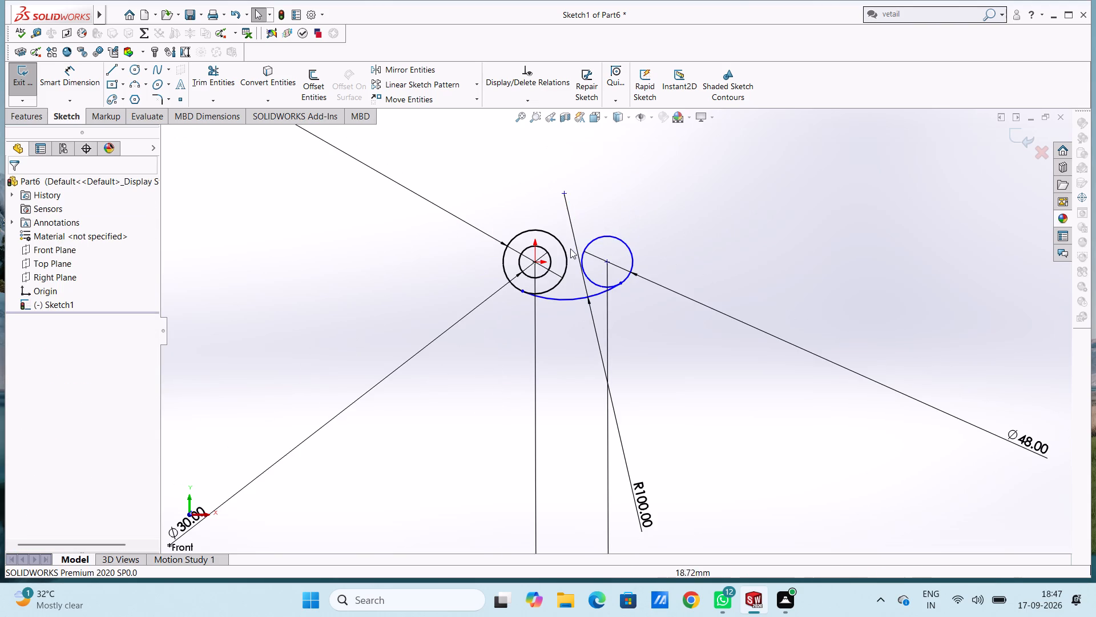
# Add a 41 mm horizontal dimension between the centres of the 48 mm circle and the larger undimensioned circle above it.
pyautogui.scroll(4, 576, 245)
pyautogui.scroll(-3, 618, 241)
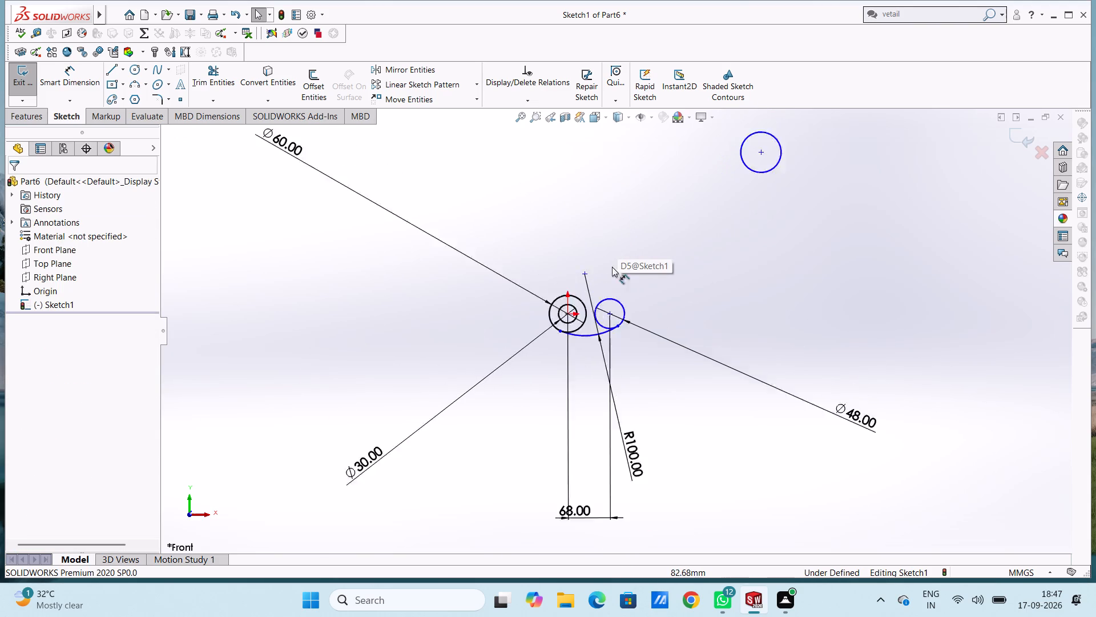
pyautogui.scroll(-3, 612, 267)
pyautogui.scroll(-5, 574, 379)
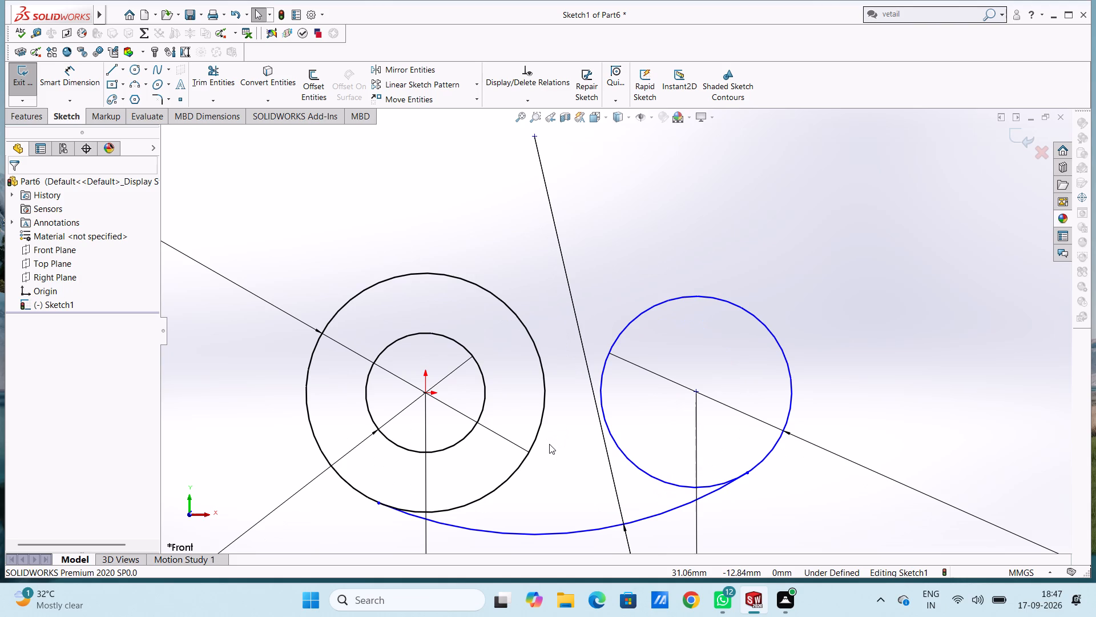
pyautogui.scroll(8, 549, 444)
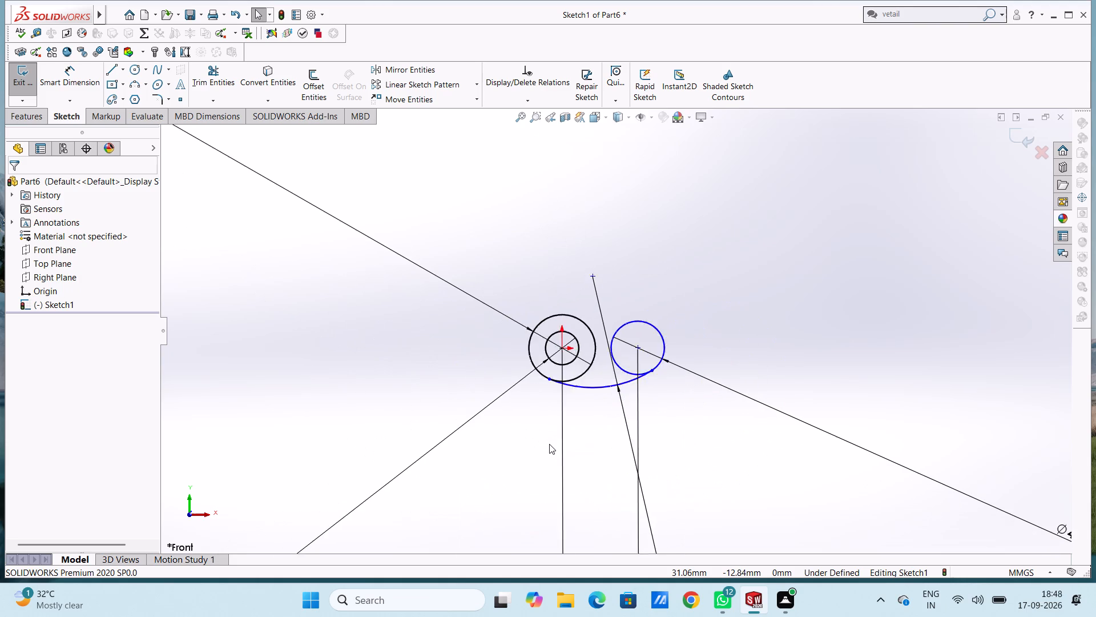
pyautogui.scroll(4, 549, 444)
pyautogui.scroll(-4, 673, 239)
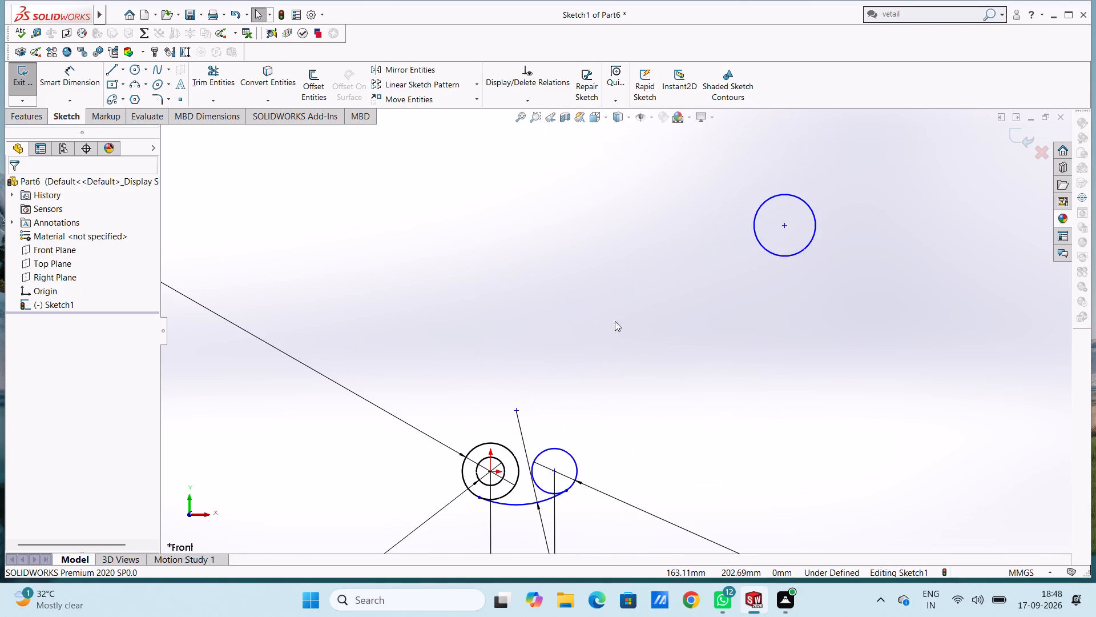
pyautogui.click(80, 77)
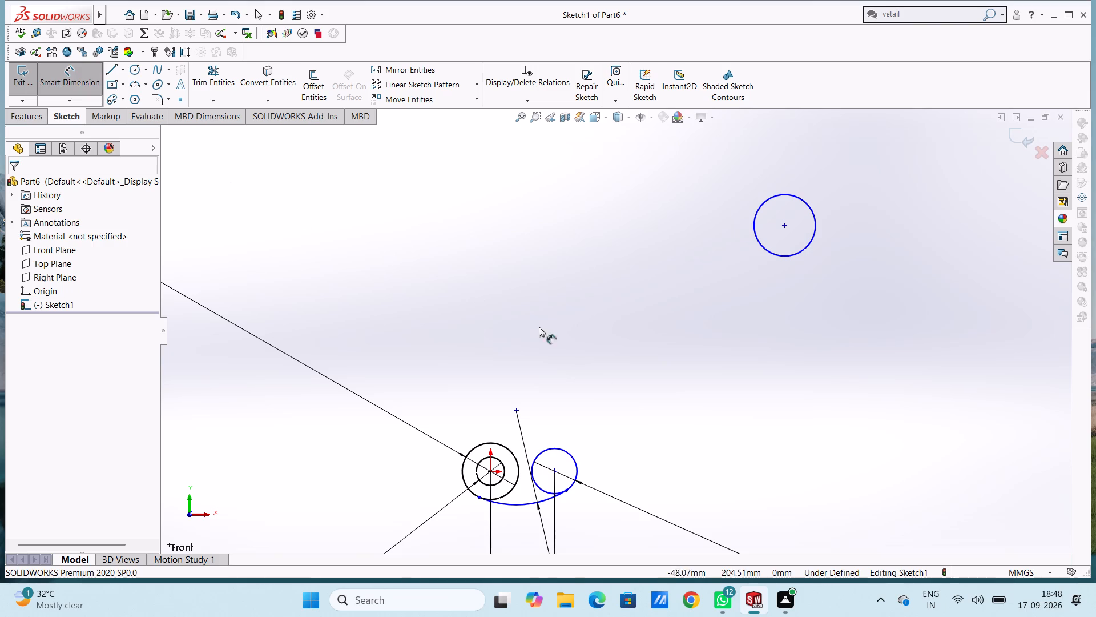
pyautogui.scroll(2, 648, 460)
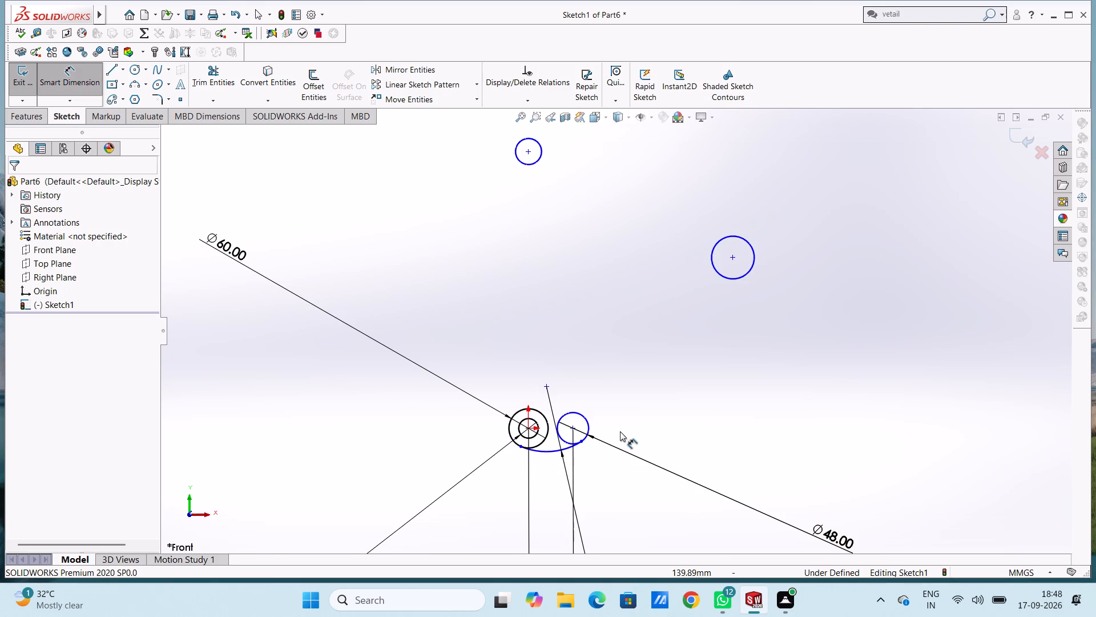
pyautogui.click(574, 428)
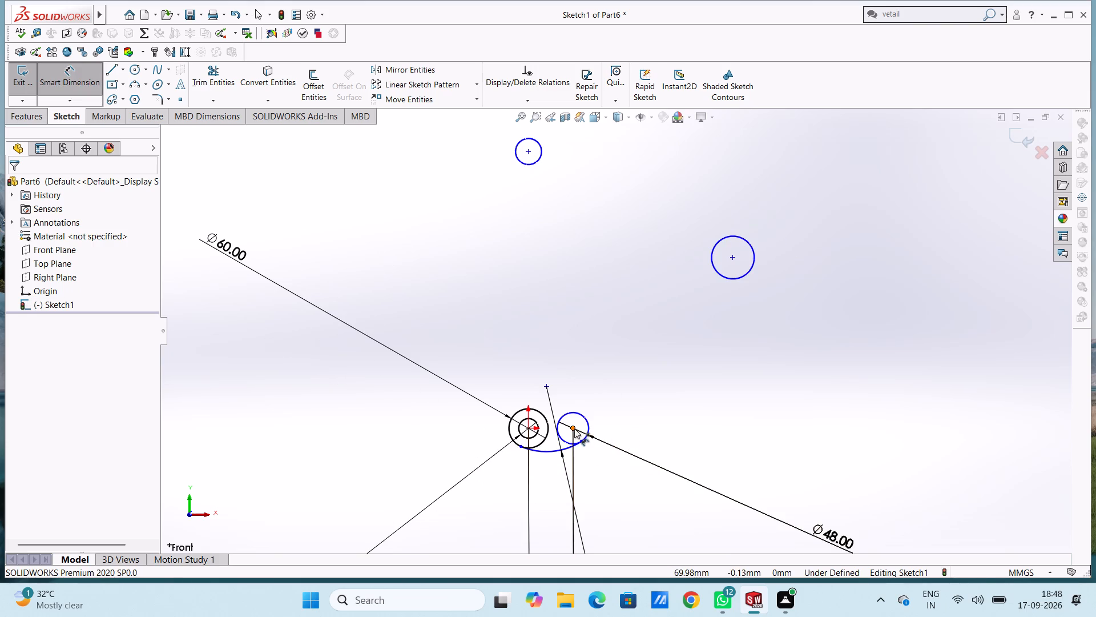
pyautogui.click(731, 258)
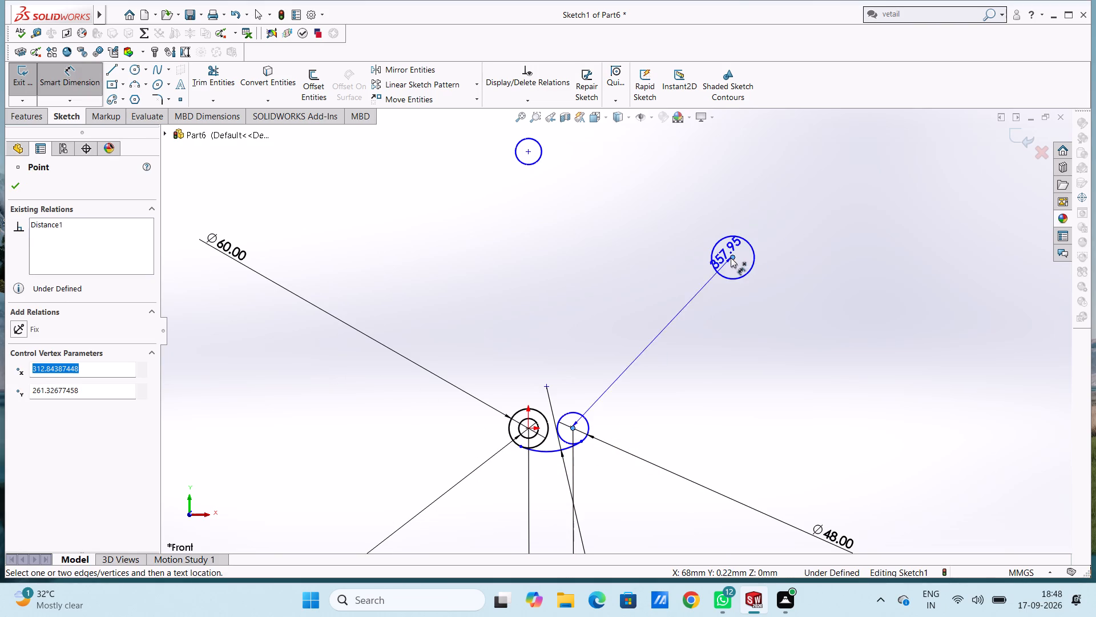
pyautogui.scroll(4, 662, 415)
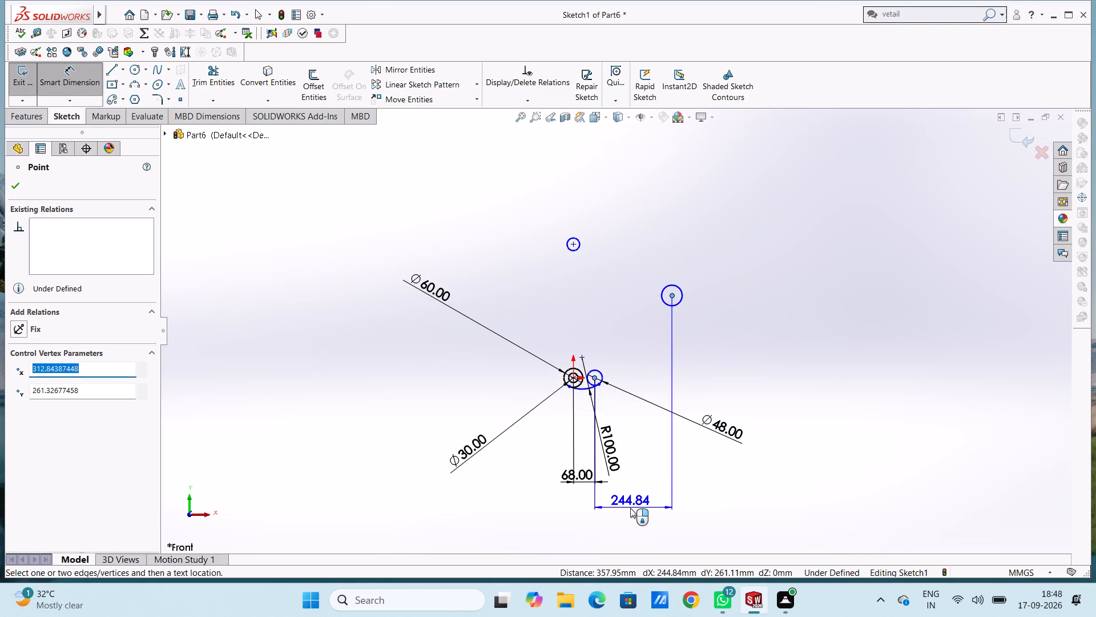
pyautogui.click(630, 508)
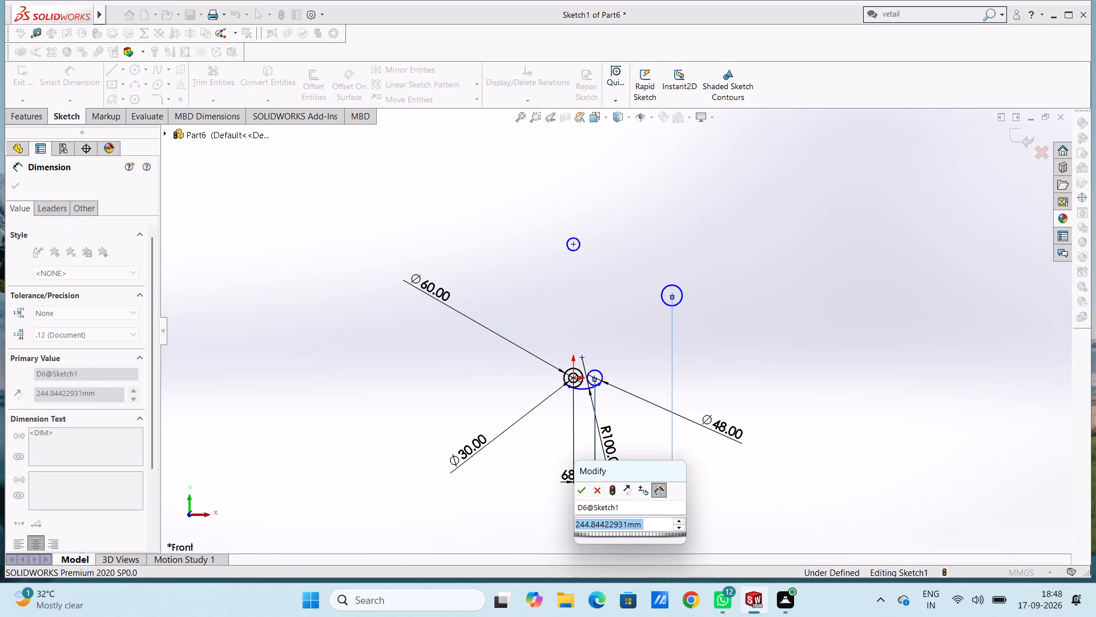
pyautogui.write('41')
pyautogui.press('Return')
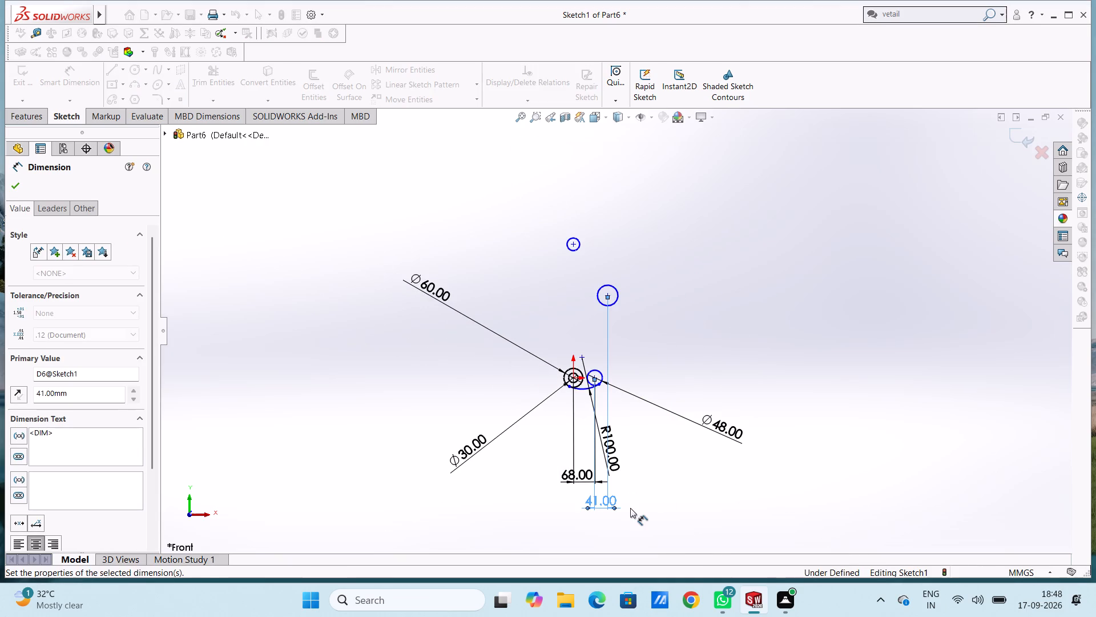
pyautogui.click(577, 329)
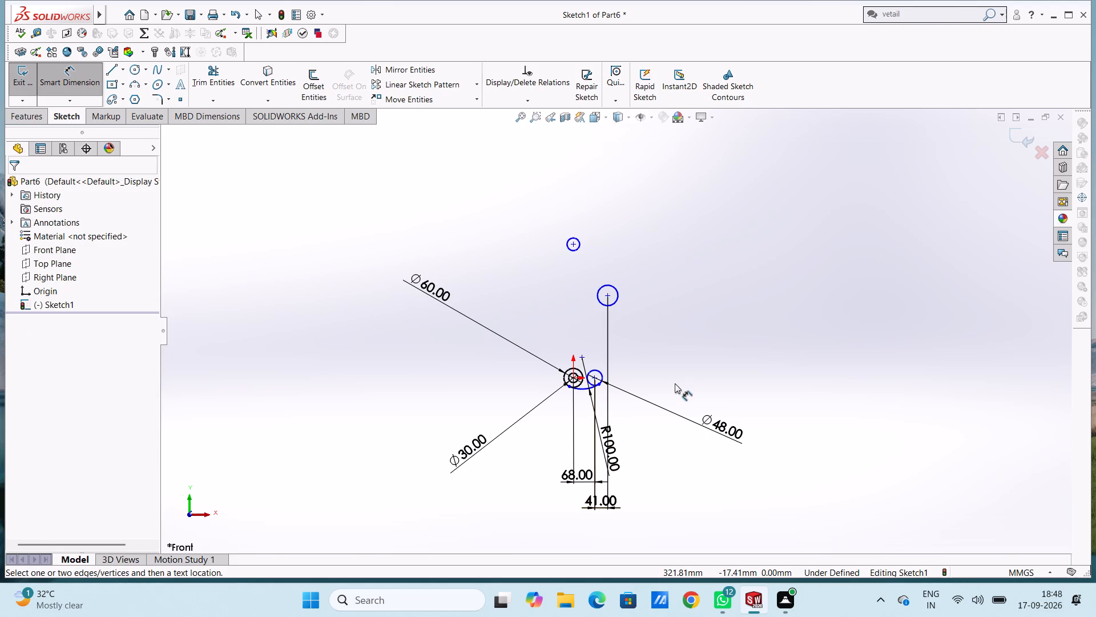
# Add a 72 mm vertical dimension between that upper circle's centre and the origin.
pyautogui.scroll(-5, 599, 353)
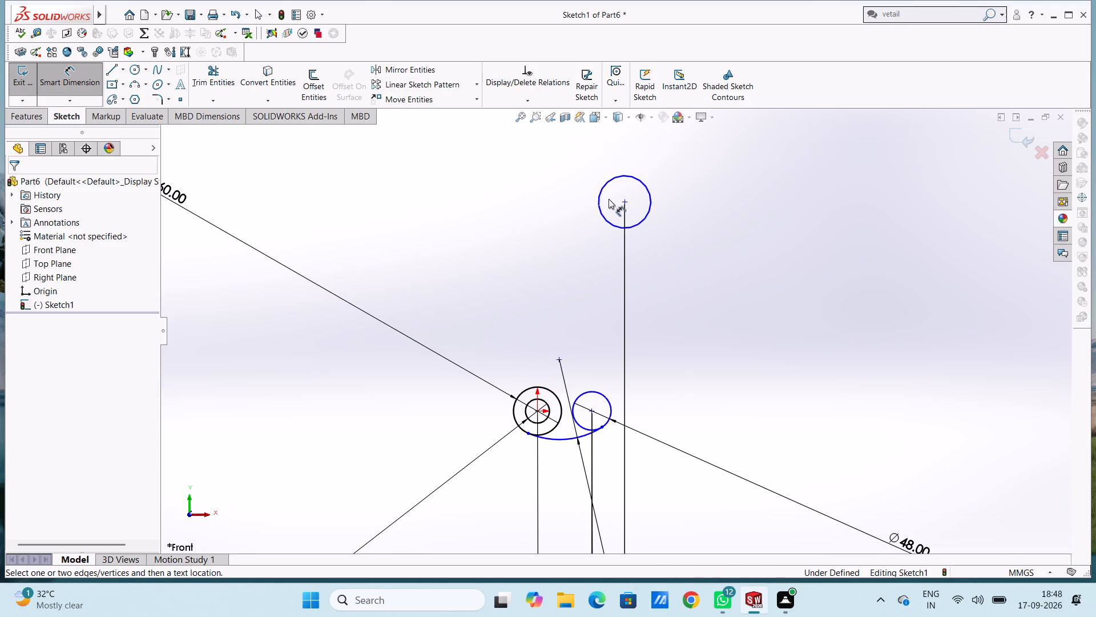
pyautogui.click(626, 202)
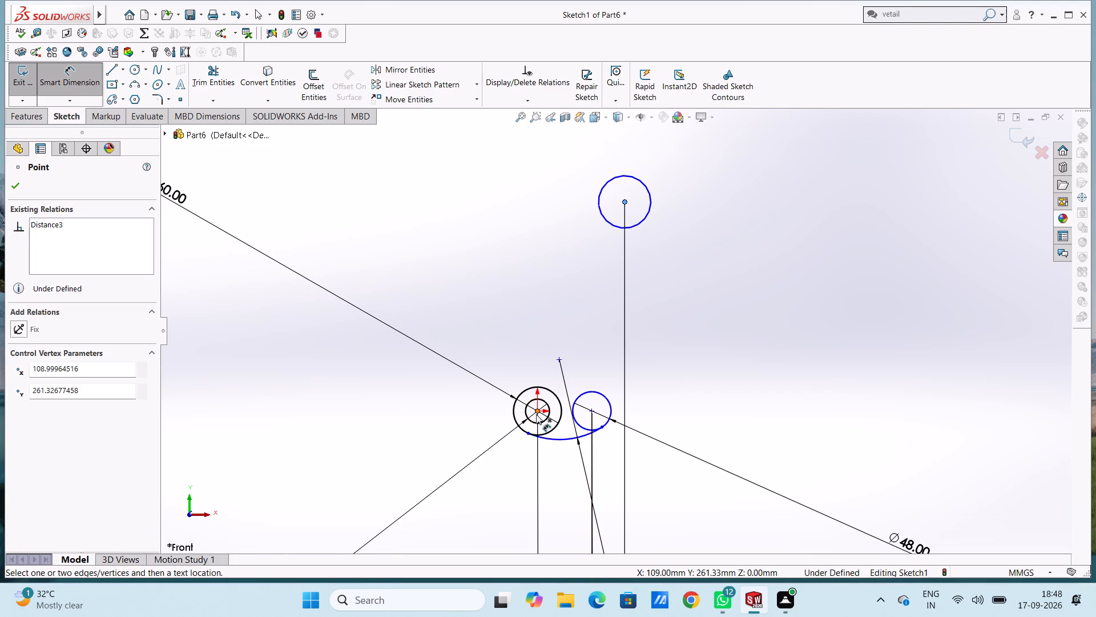
pyautogui.click(537, 411)
pyautogui.click(998, 368)
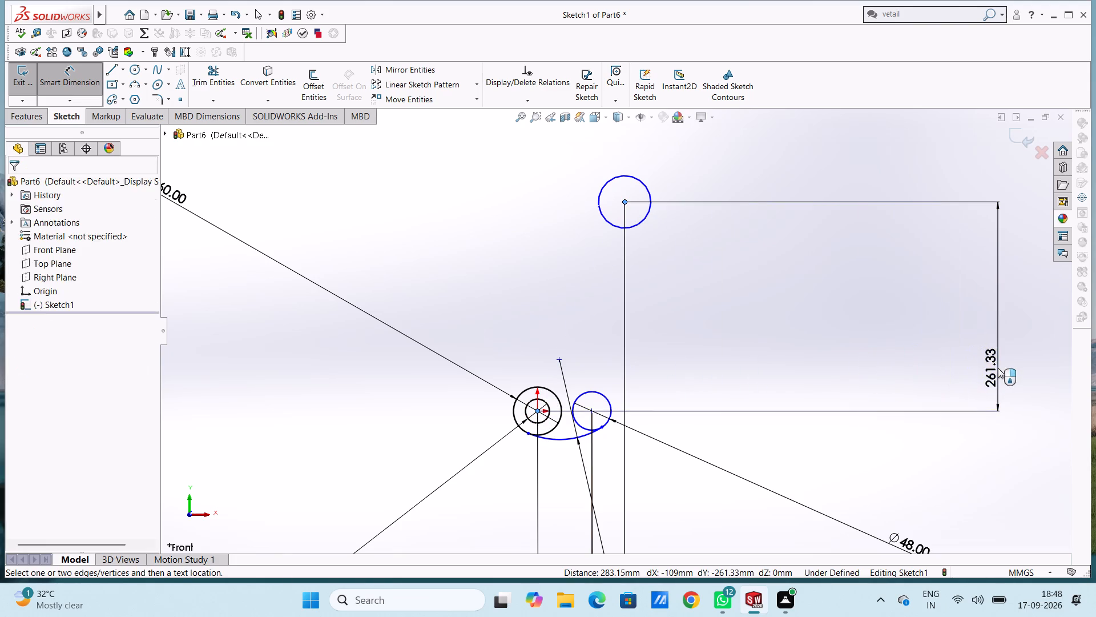
pyautogui.write('72')
pyautogui.press('Return')
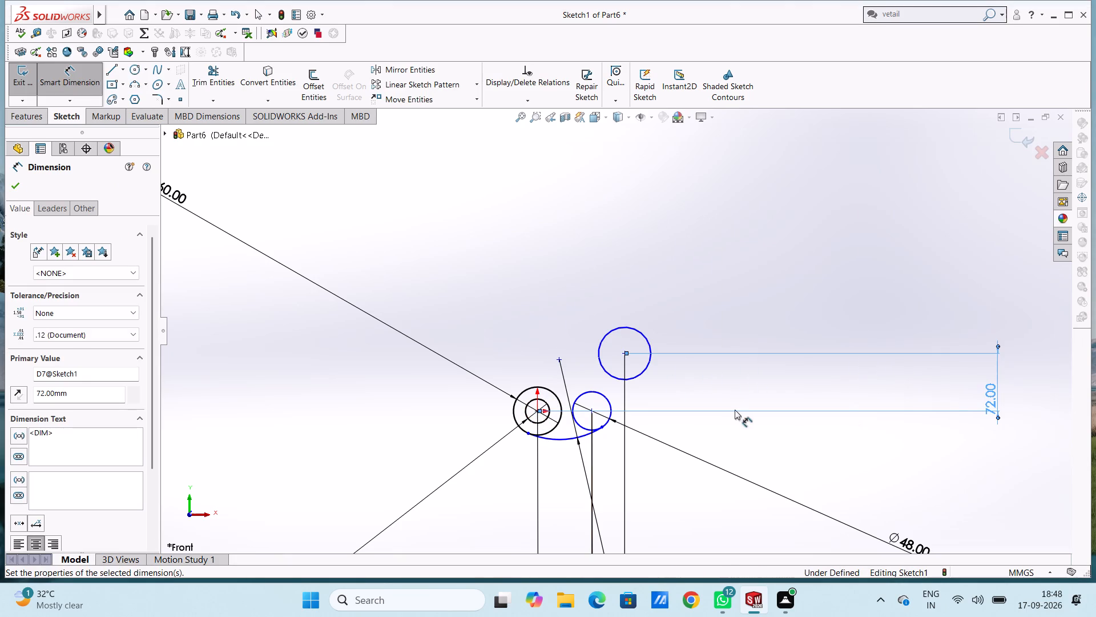
pyautogui.click(691, 383)
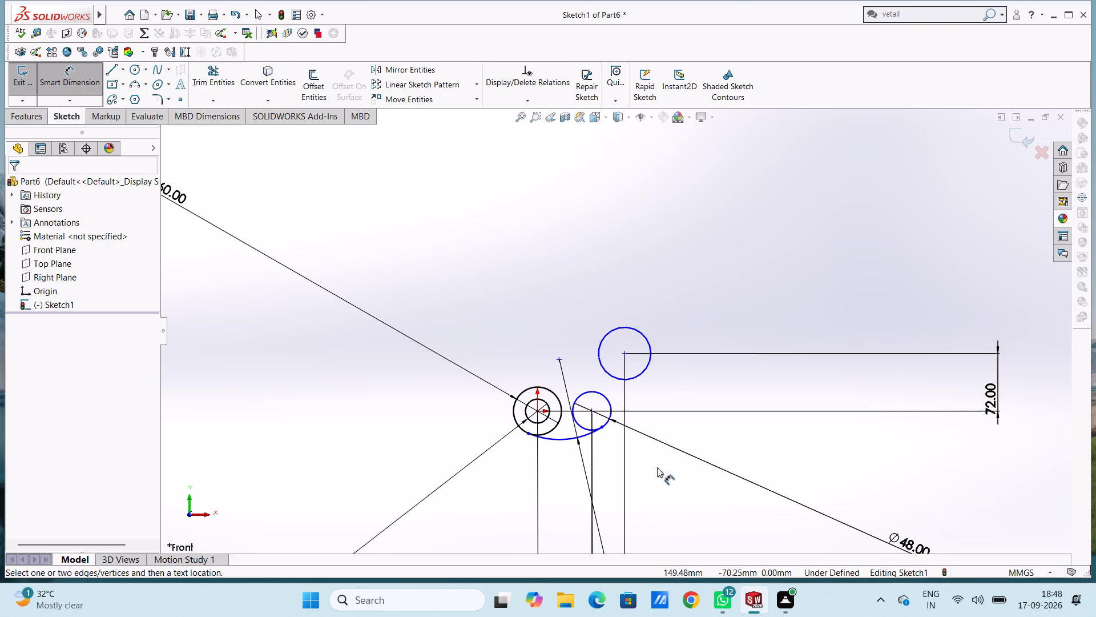
pyautogui.scroll(-2, 614, 415)
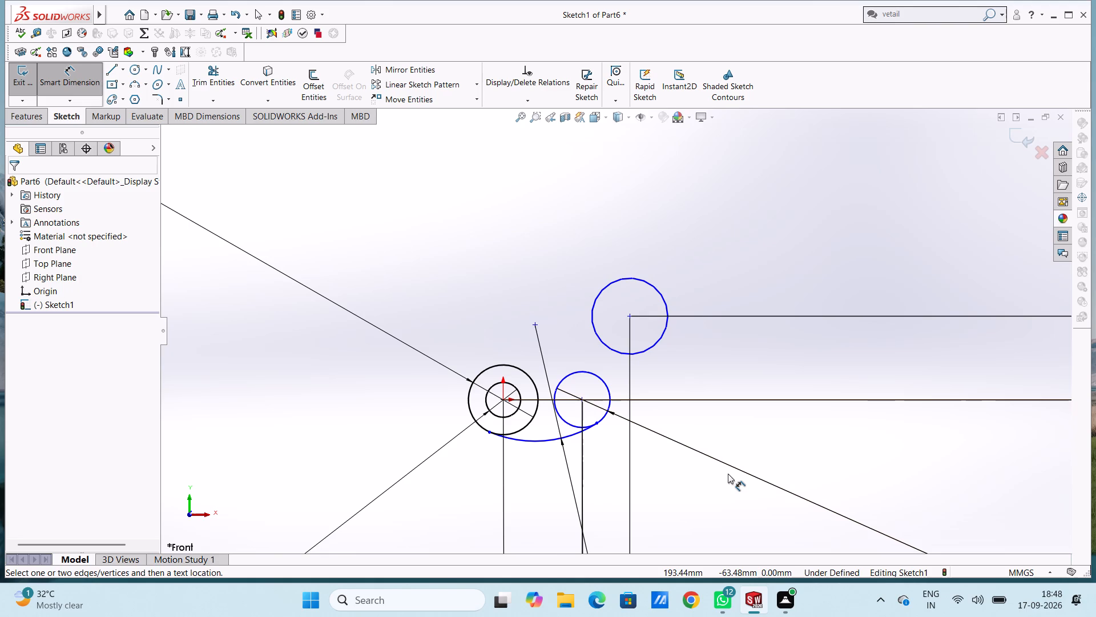
pyautogui.press('Escape')
pyautogui.press('Escape')
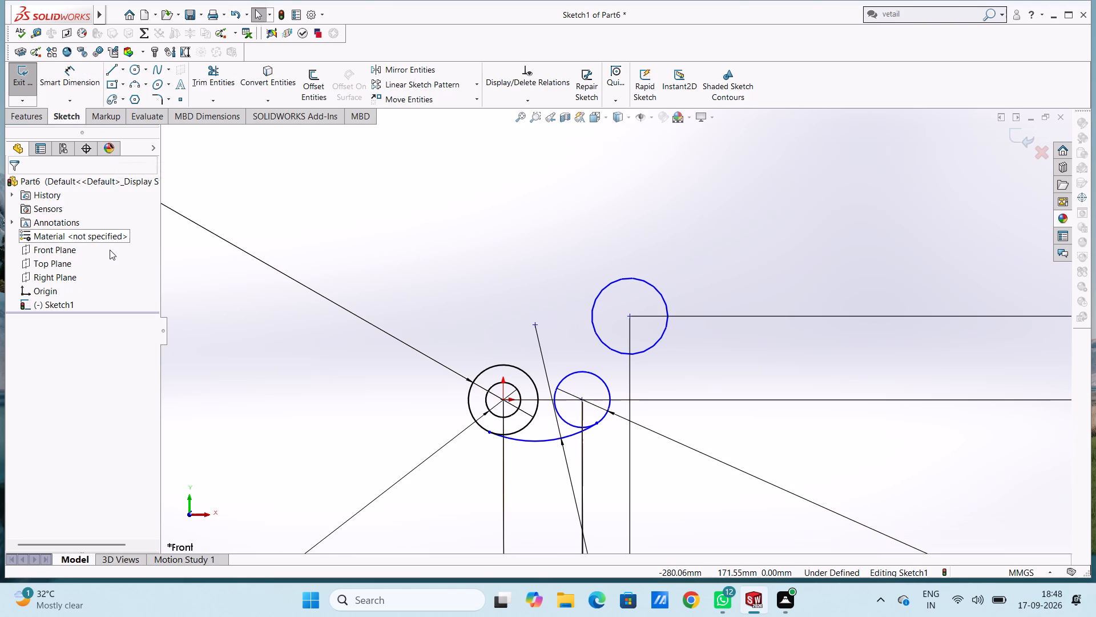
# Draw a circle of radius 92 mm centred on the origin, around the 30 mm and 60 mm circles.
pyautogui.click(135, 68)
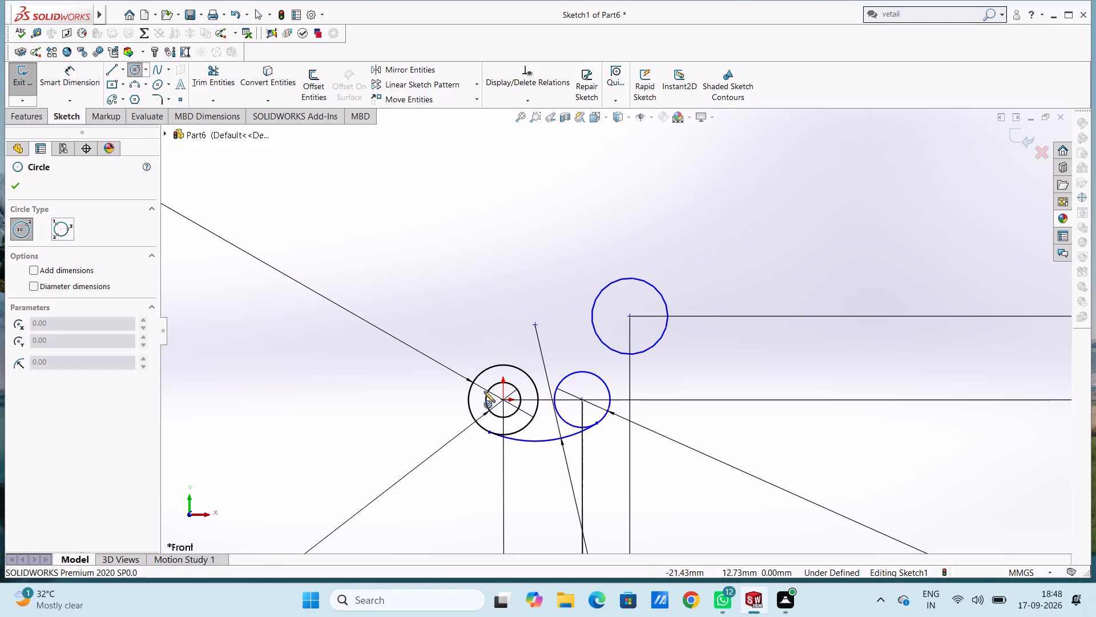
pyautogui.click(500, 401)
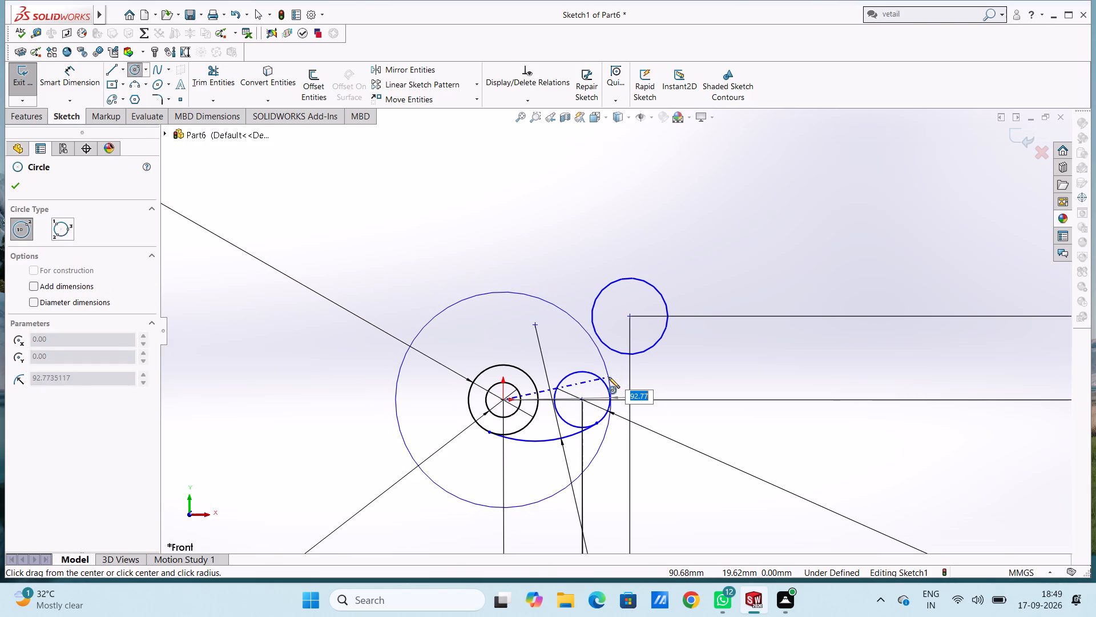
pyautogui.write('92')
pyautogui.press('Return')
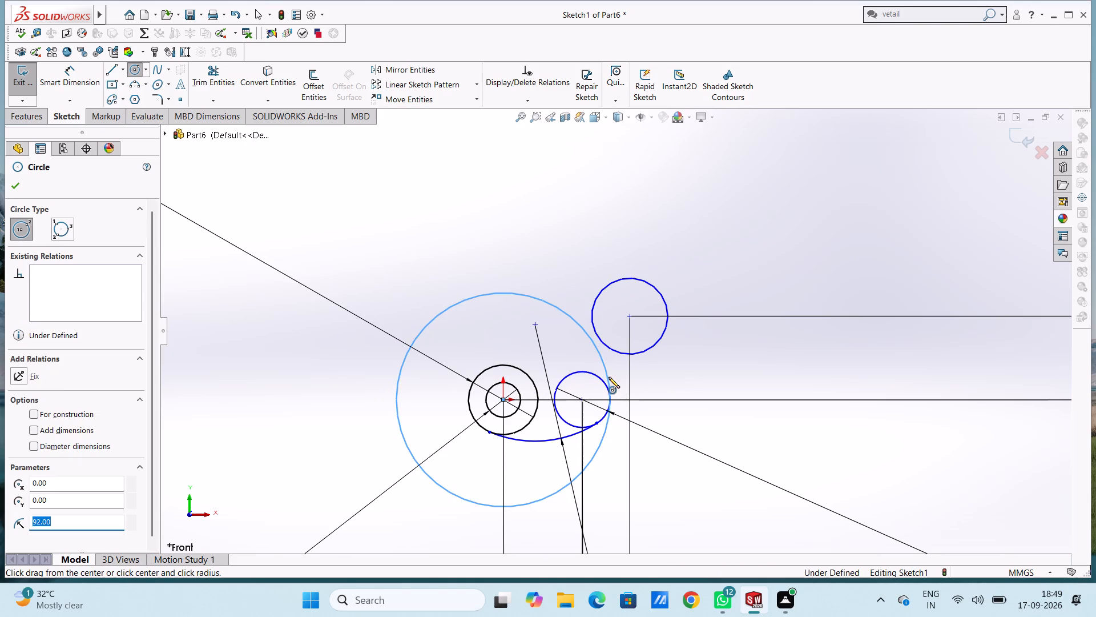
pyautogui.press('Escape')
pyautogui.press('Escape')
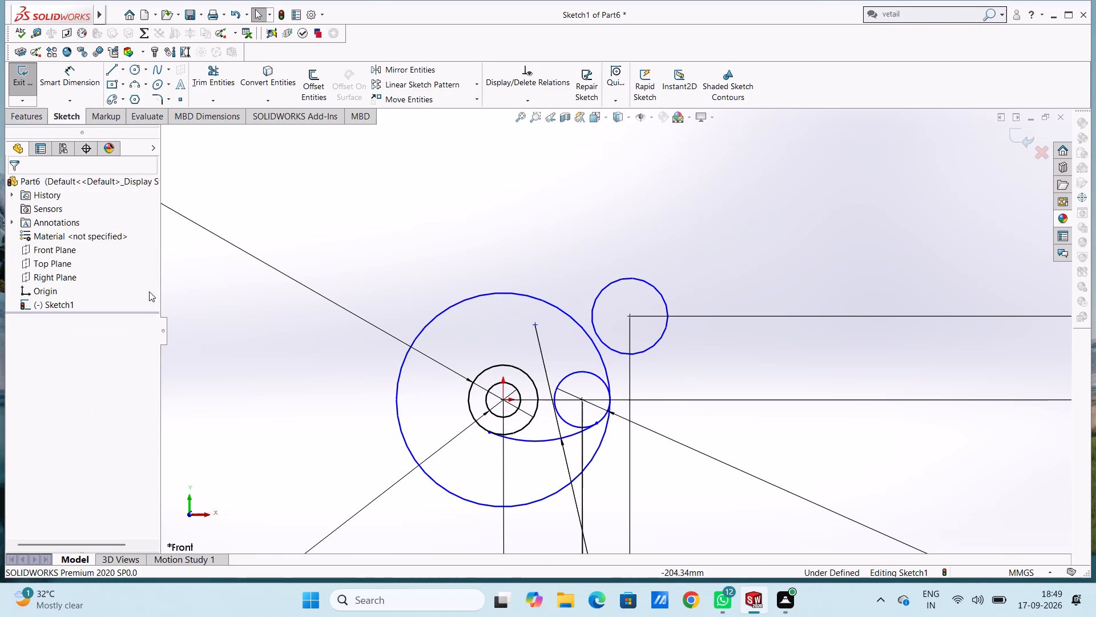
# Add a diameter dimension of 184 mm to the large circle centred on the origin.
pyautogui.click(89, 74)
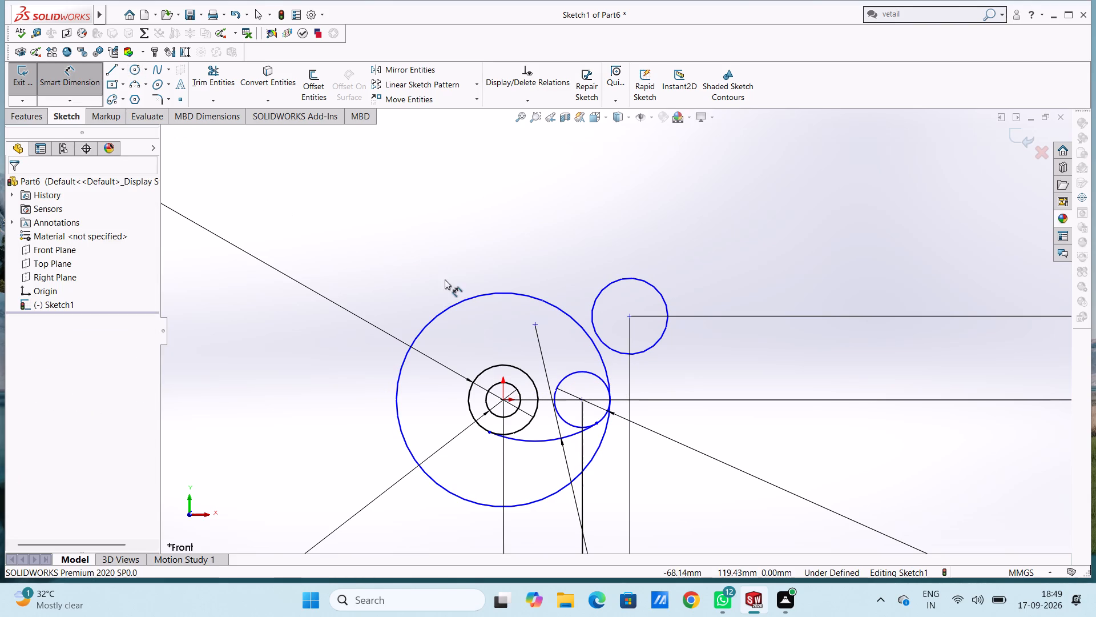
pyautogui.click(458, 305)
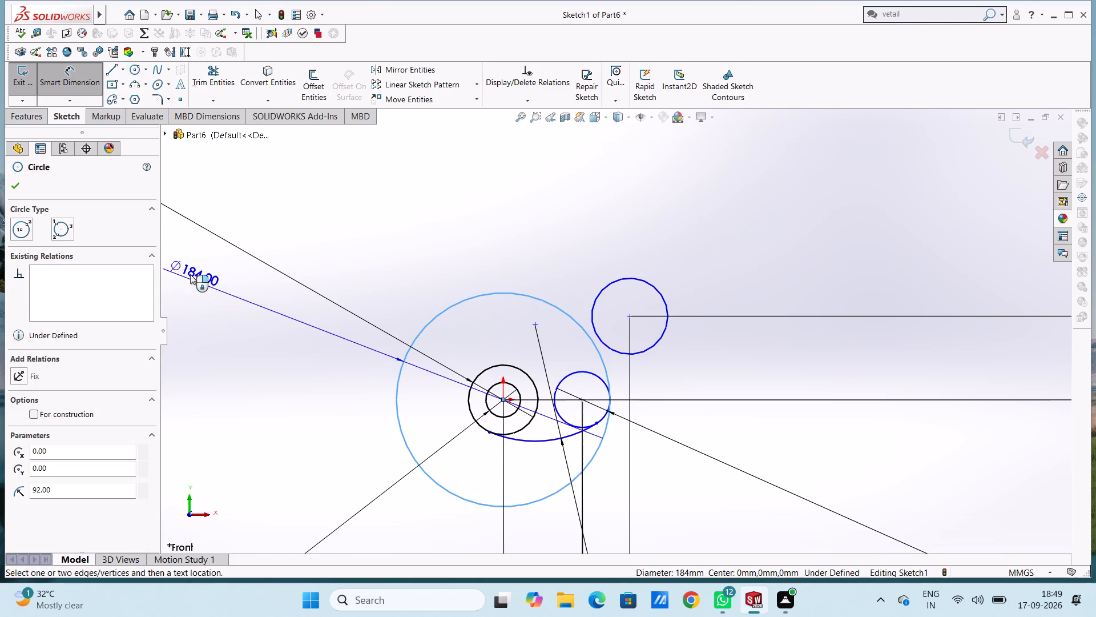
pyautogui.click(190, 264)
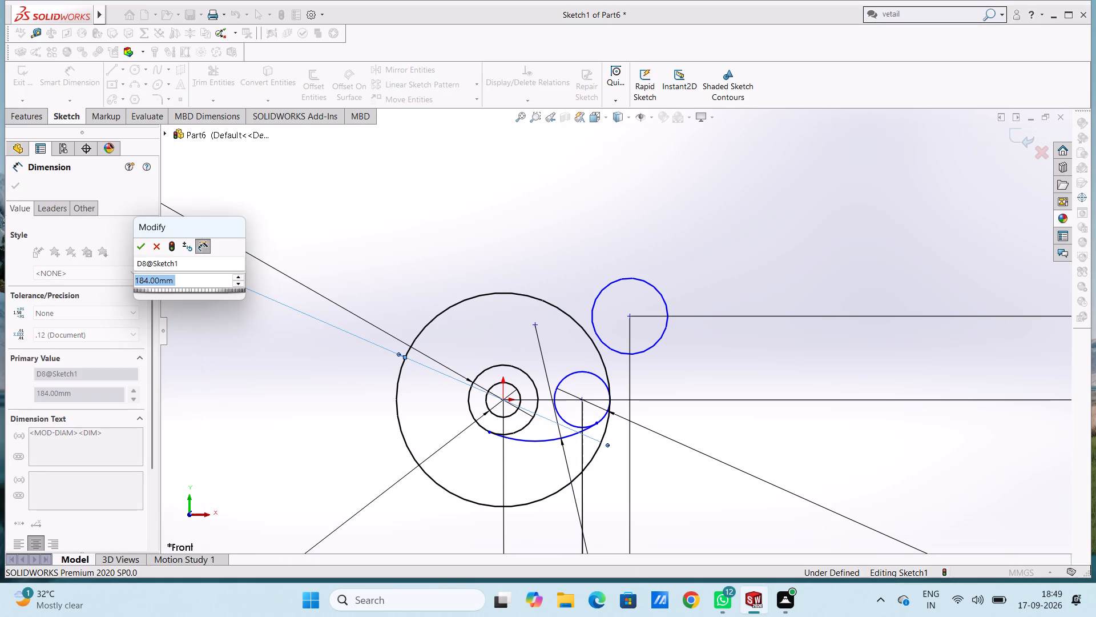
pyautogui.click(141, 252)
pyautogui.click(304, 213)
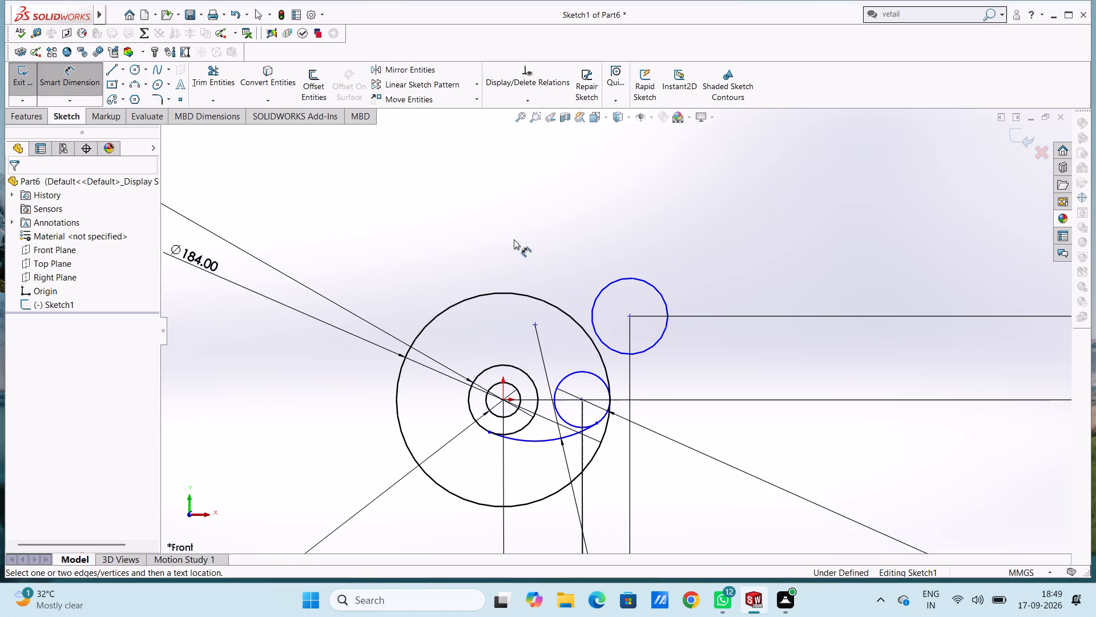
# Draw a three-point arc of radius 15 mm from the 184 mm circle to the underside of the upper circle.
pyautogui.scroll(-4, 607, 379)
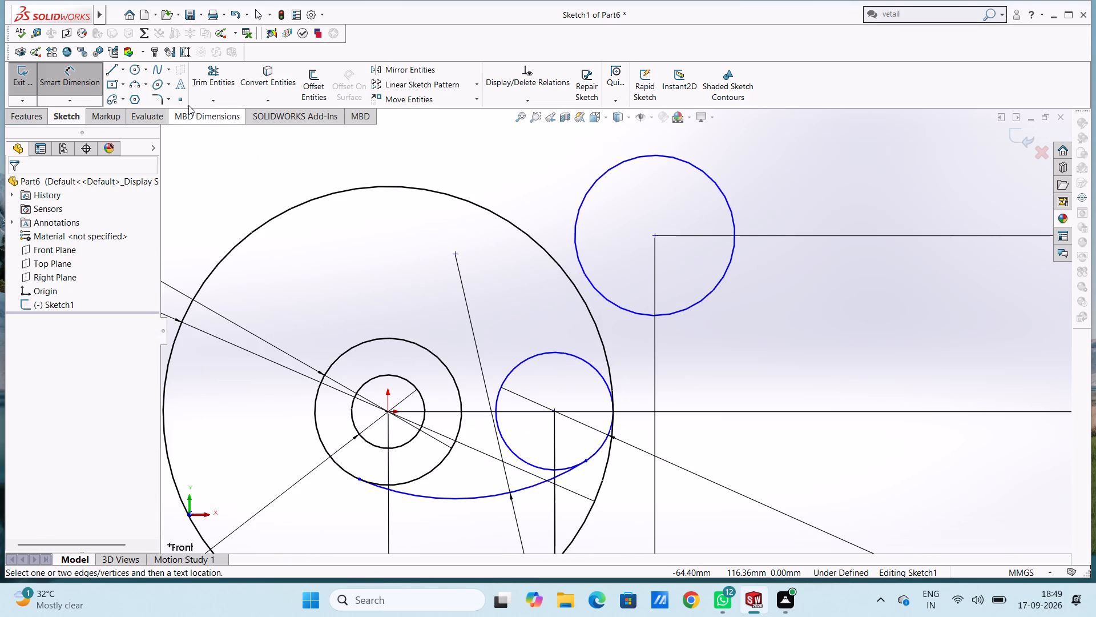
pyautogui.click(135, 91)
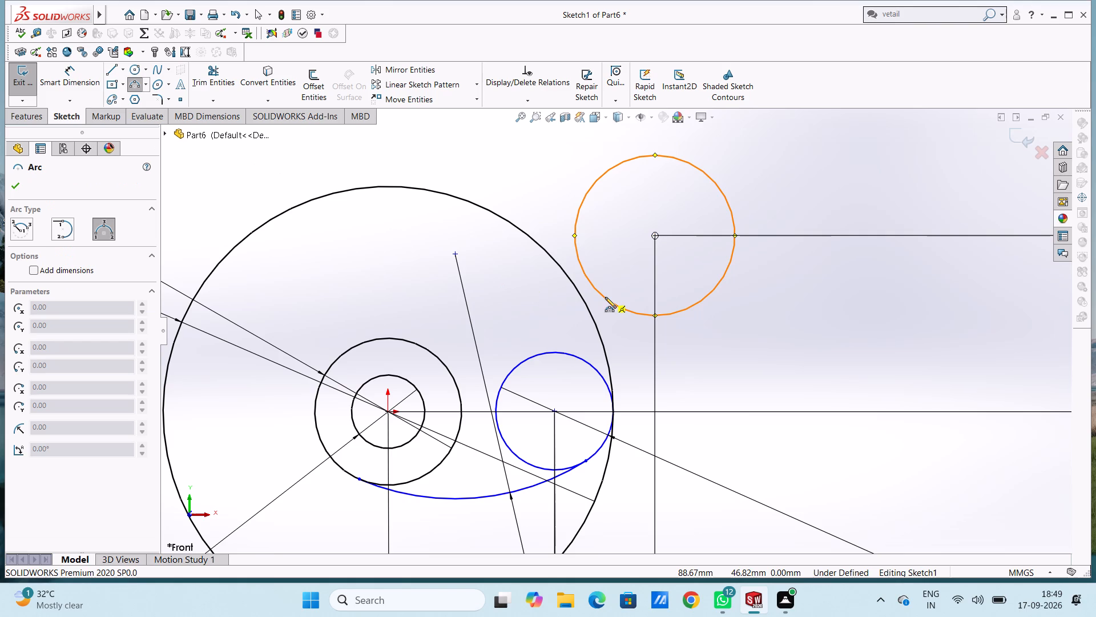
pyautogui.click(602, 343)
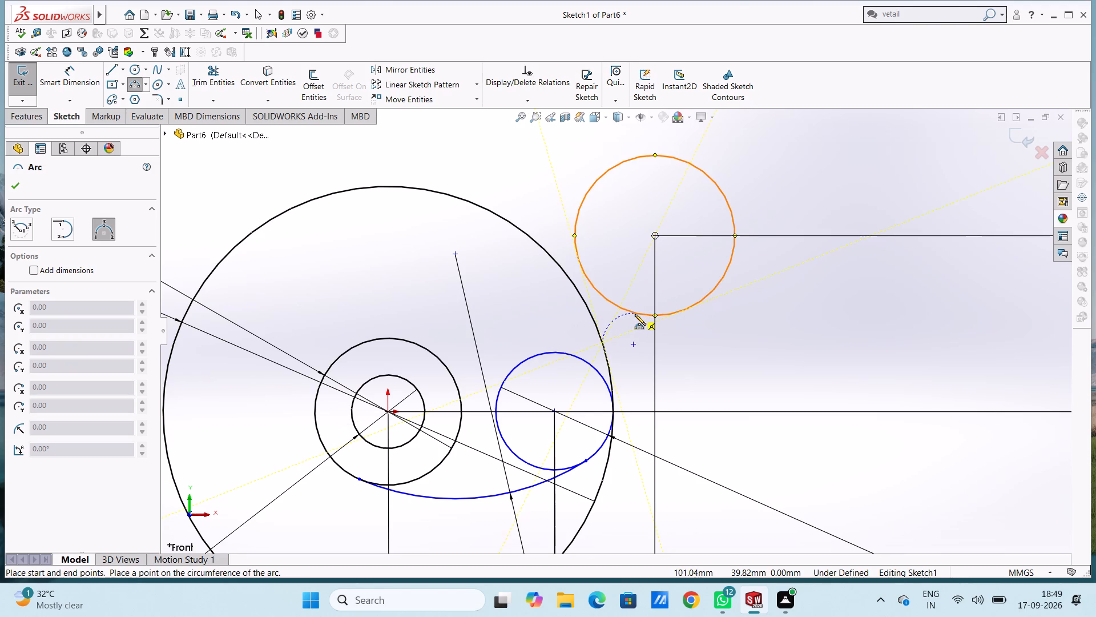
pyautogui.click(635, 314)
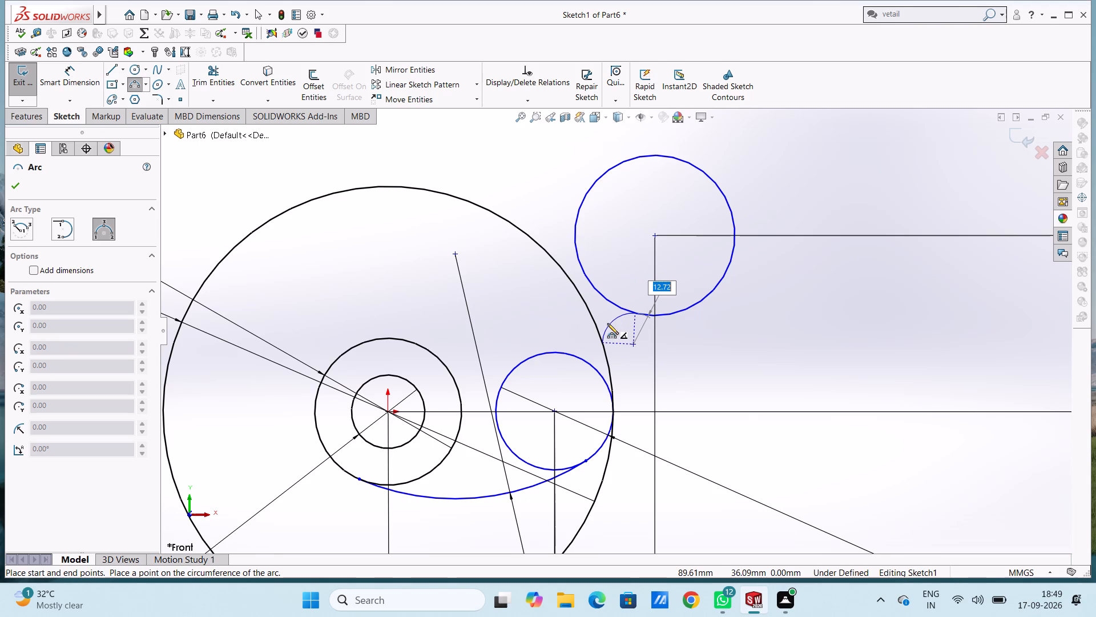
pyautogui.write('15')
pyautogui.press('Return')
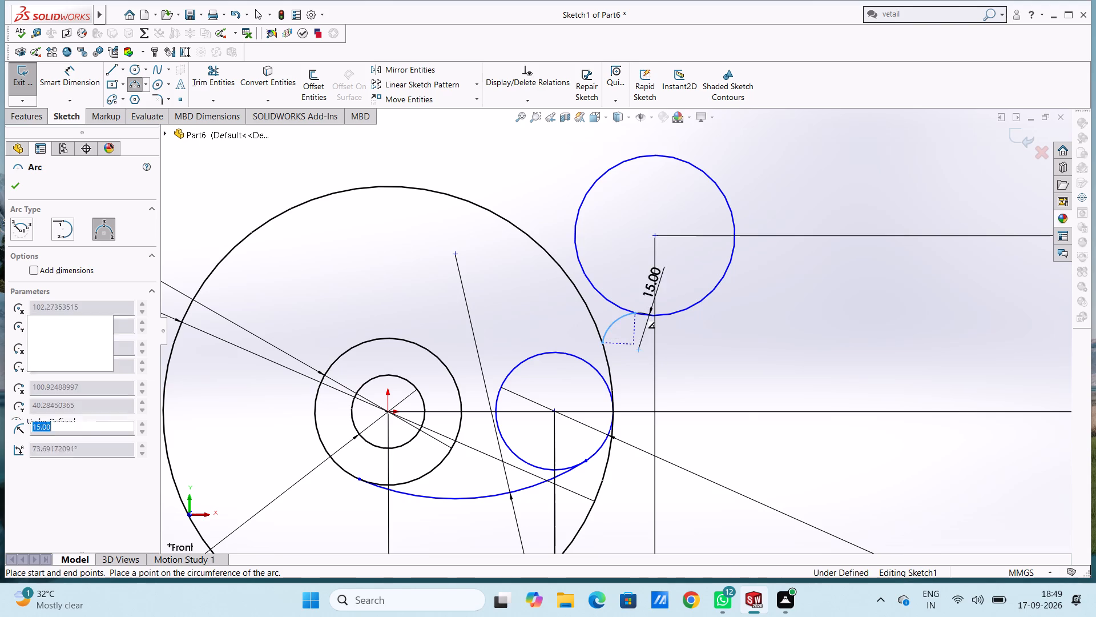
pyautogui.press('Escape')
pyautogui.press('Escape')
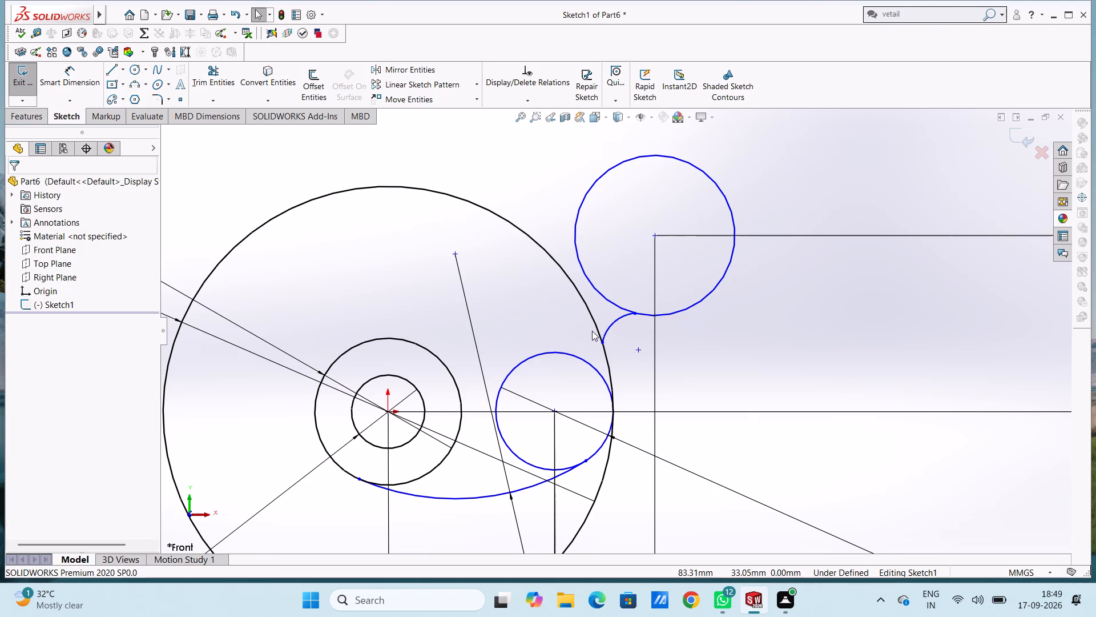
# Add a 15 mm radius dimension to the small arc between the 184 mm circle and the upper circle.
pyautogui.scroll(2, 602, 356)
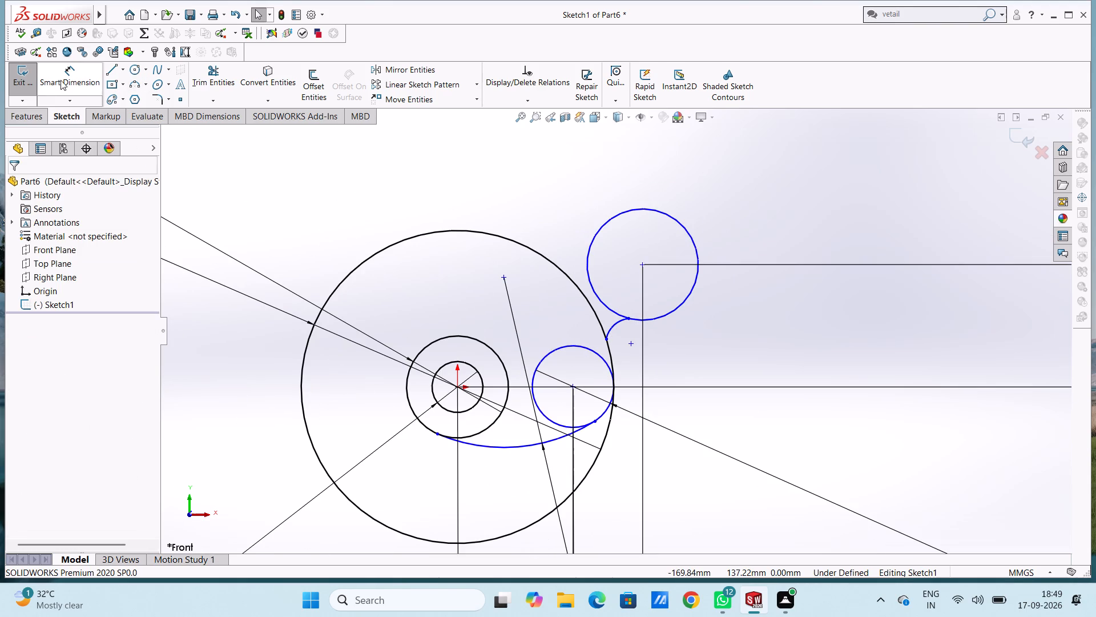
pyautogui.click(61, 79)
pyautogui.click(623, 320)
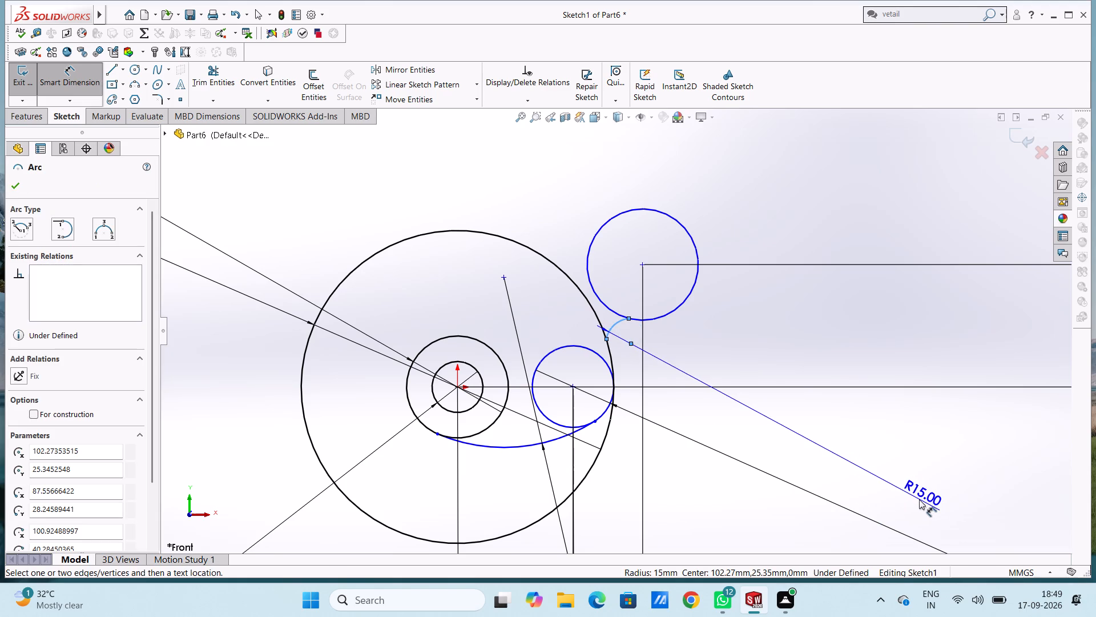
pyautogui.scroll(2, 916, 499)
pyautogui.scroll(-3, 812, 476)
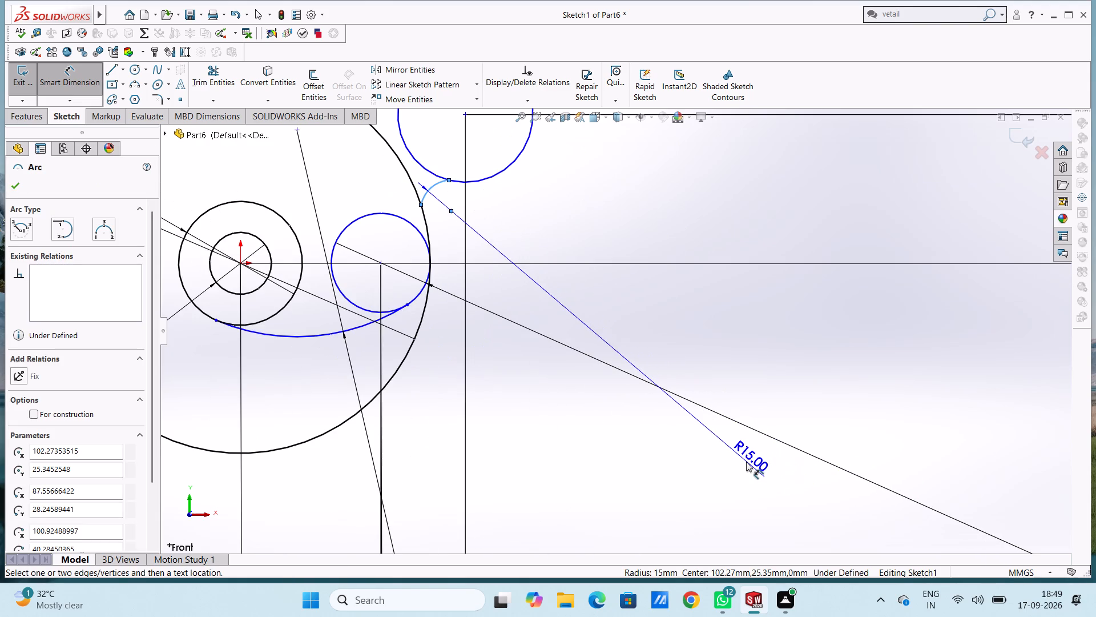
pyautogui.click(746, 462)
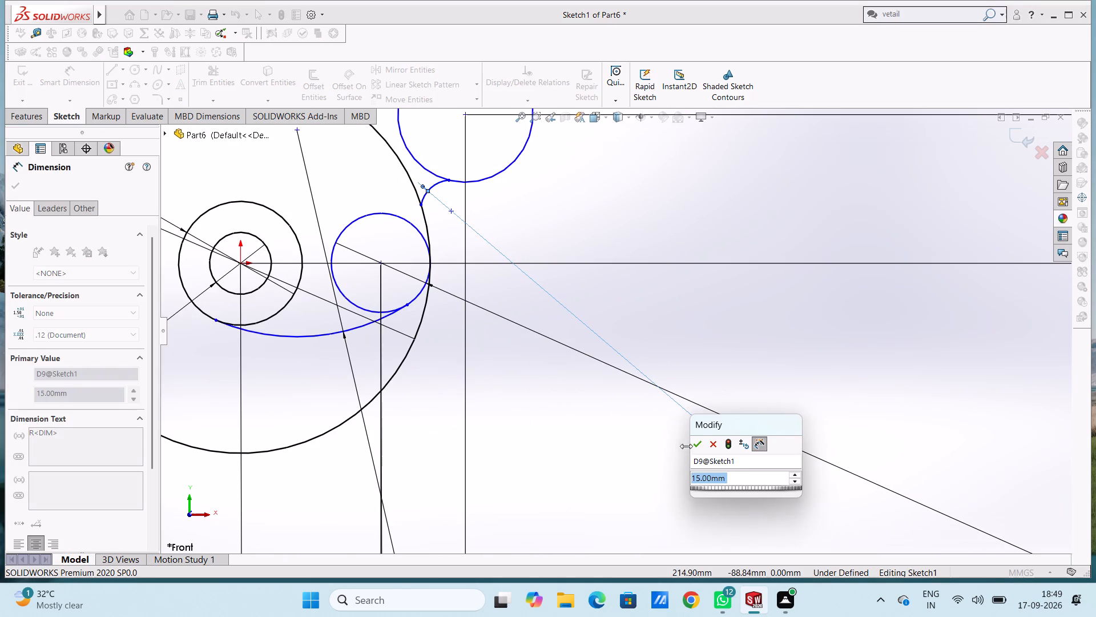
pyautogui.click(693, 448)
pyautogui.click(648, 452)
pyautogui.scroll(4, 648, 452)
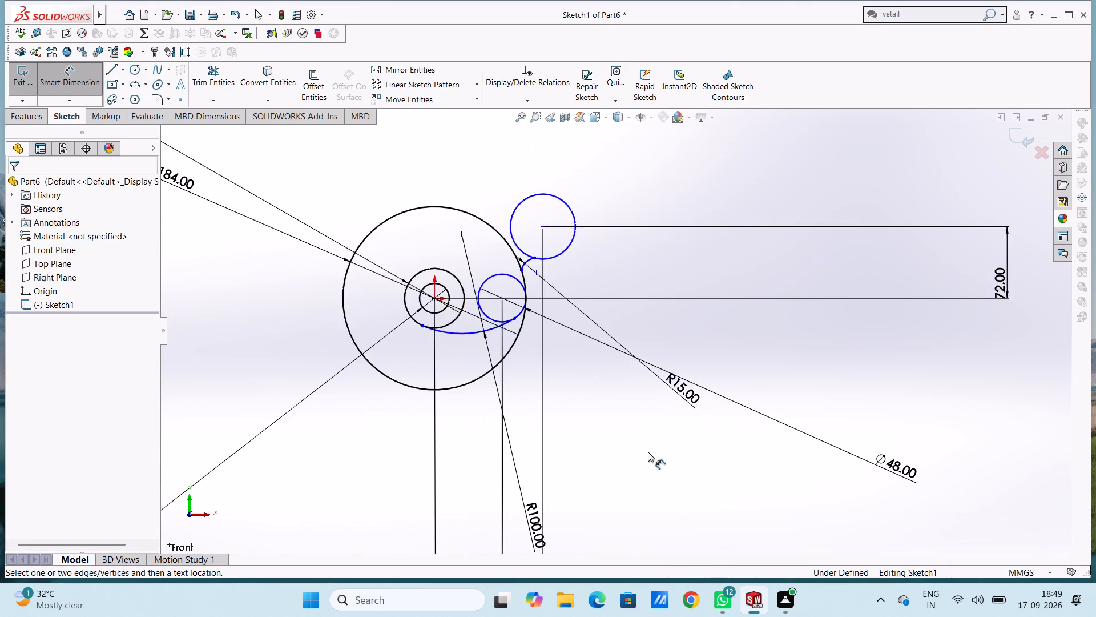
pyautogui.scroll(-4, 523, 239)
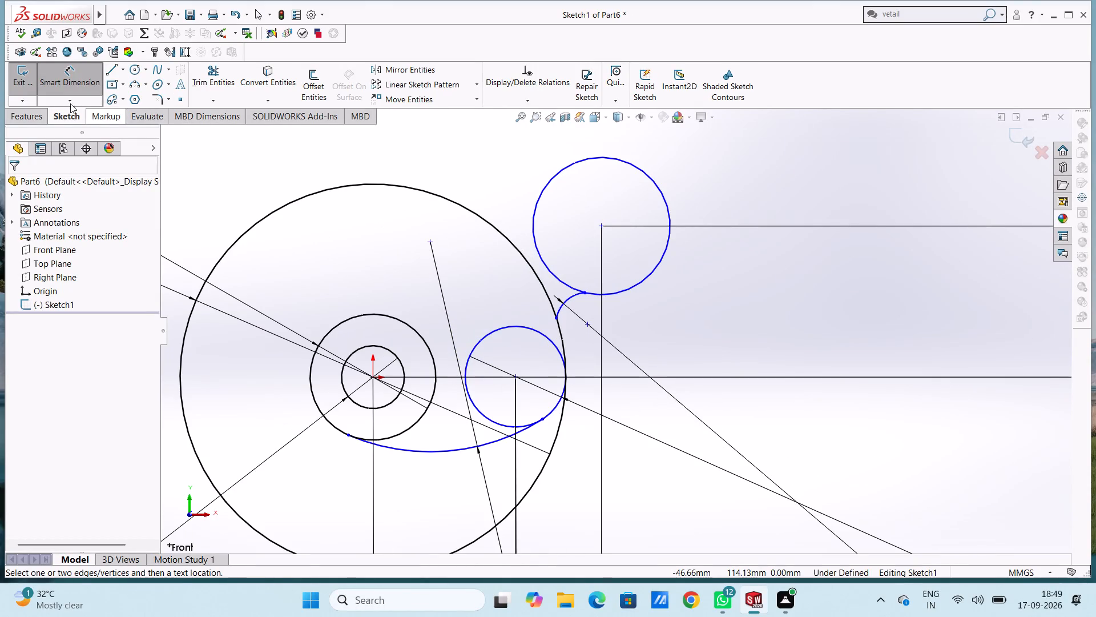
pyautogui.click(54, 82)
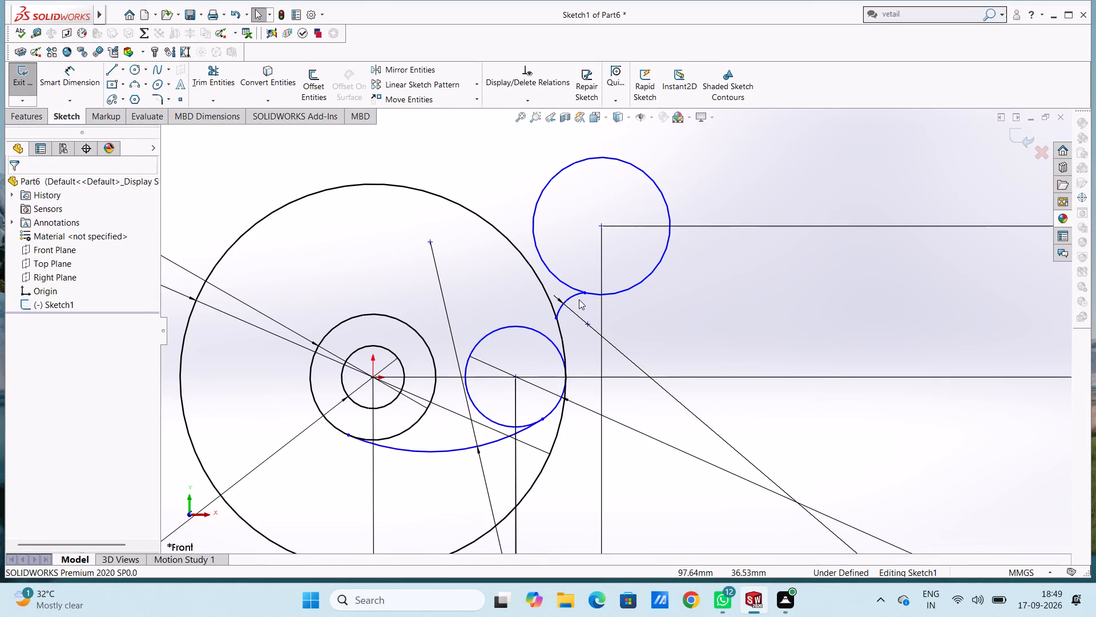
# Add a diameter dimension of 20 mm to the upper circle.
pyautogui.scroll(-4, 579, 299)
pyautogui.scroll(4, 577, 299)
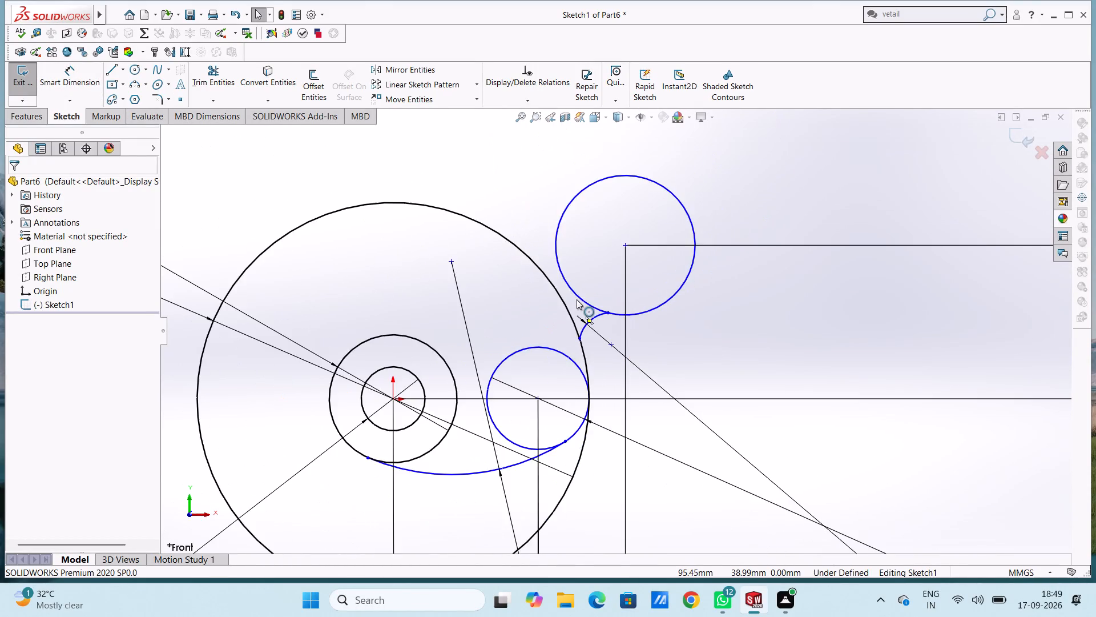
pyautogui.scroll(5, 577, 299)
pyautogui.click(87, 79)
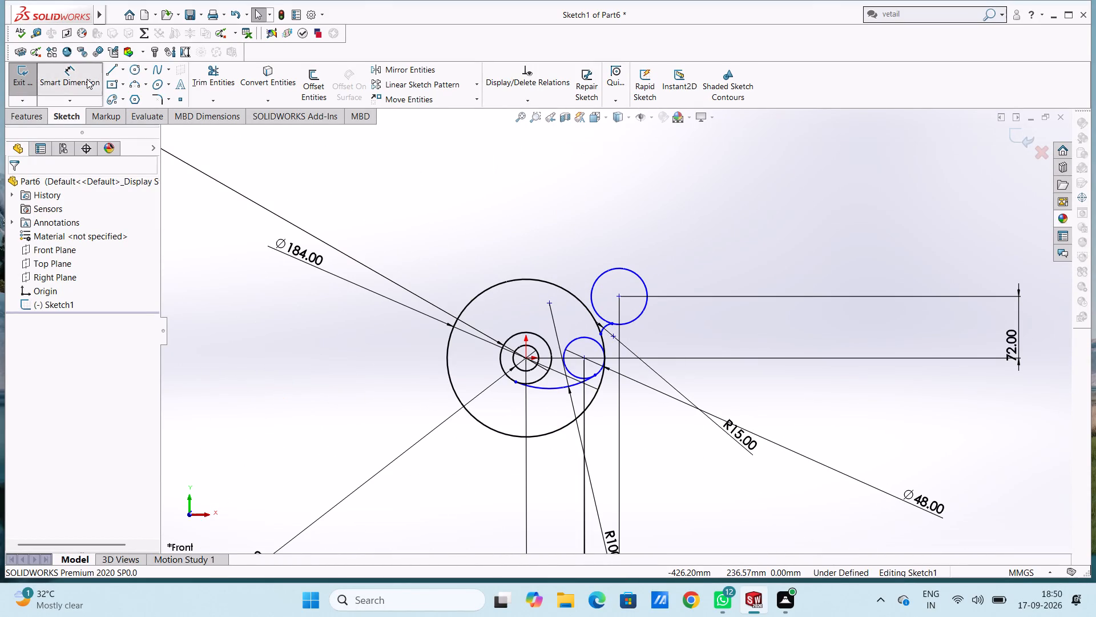
pyautogui.click(635, 271)
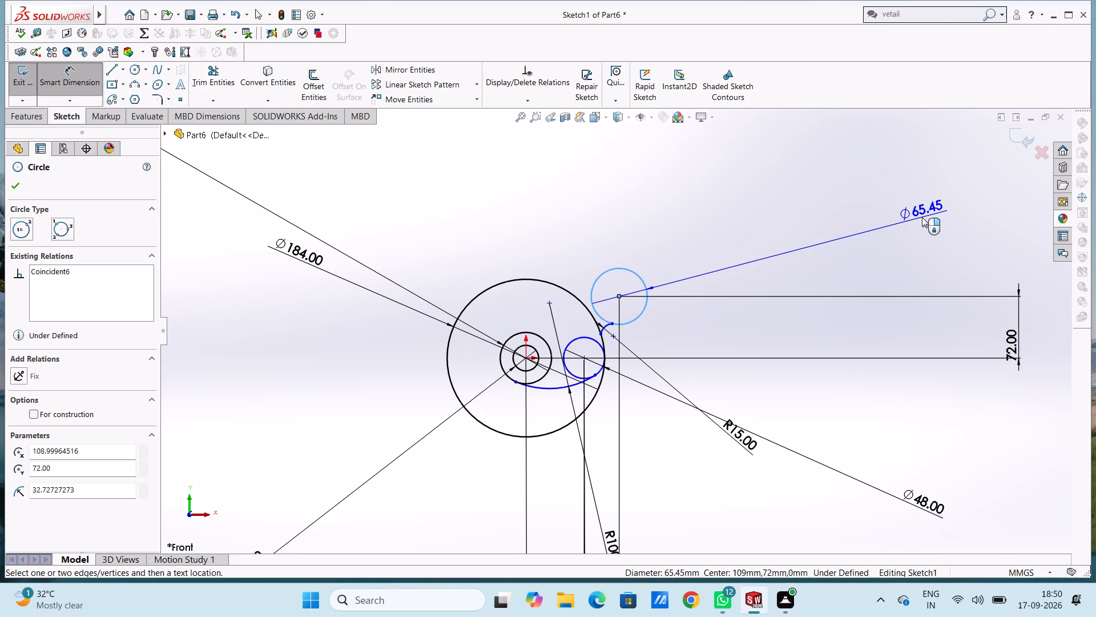
pyautogui.click(922, 217)
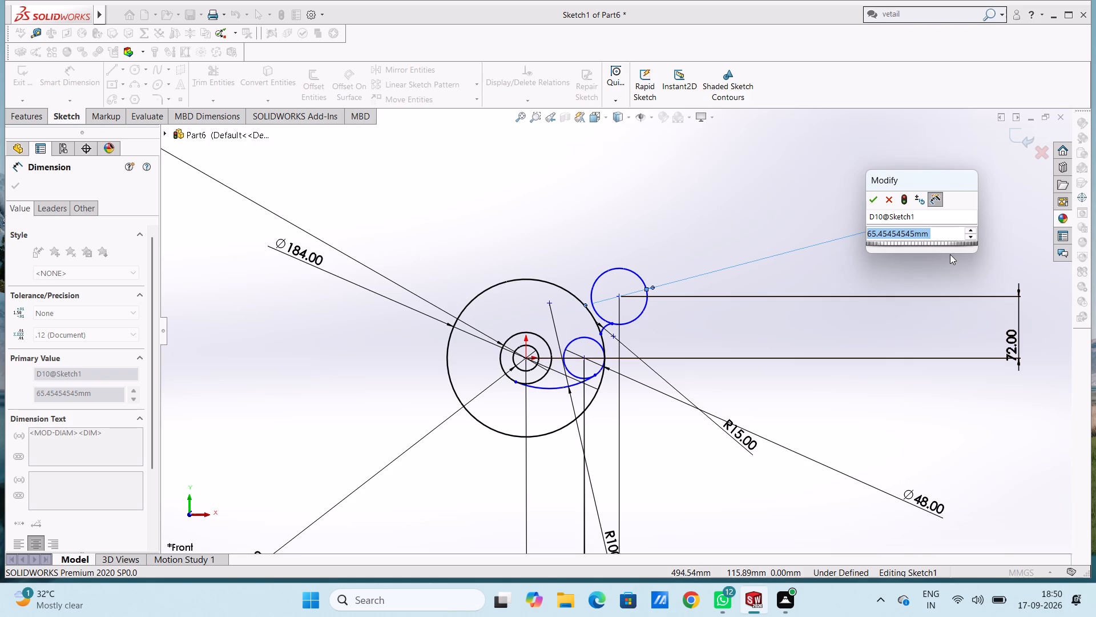
pyautogui.write('20')
pyautogui.press('Return')
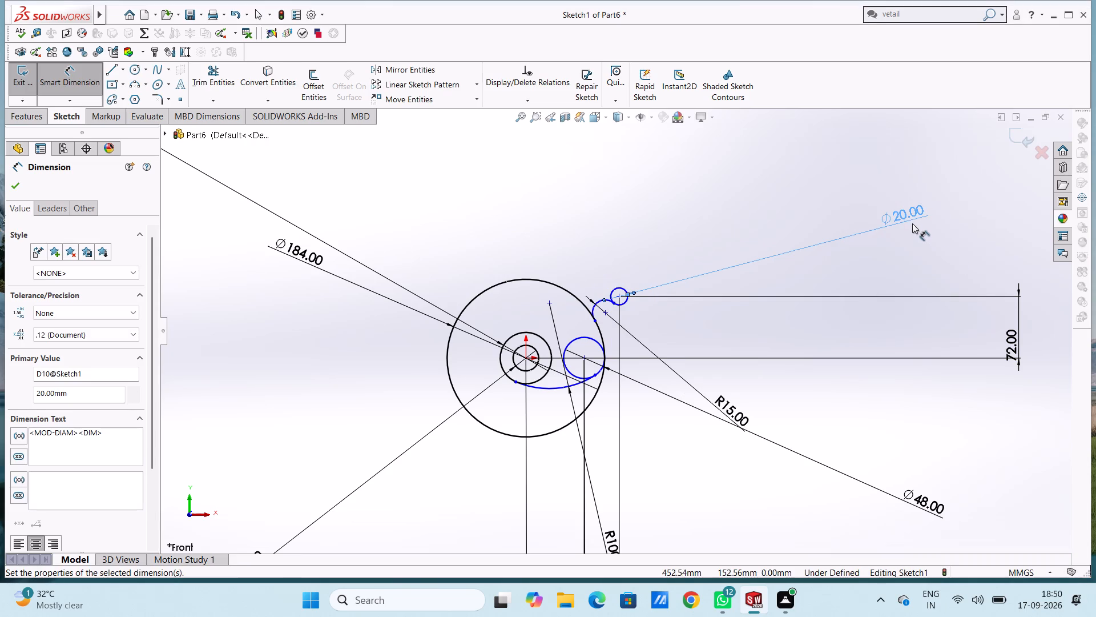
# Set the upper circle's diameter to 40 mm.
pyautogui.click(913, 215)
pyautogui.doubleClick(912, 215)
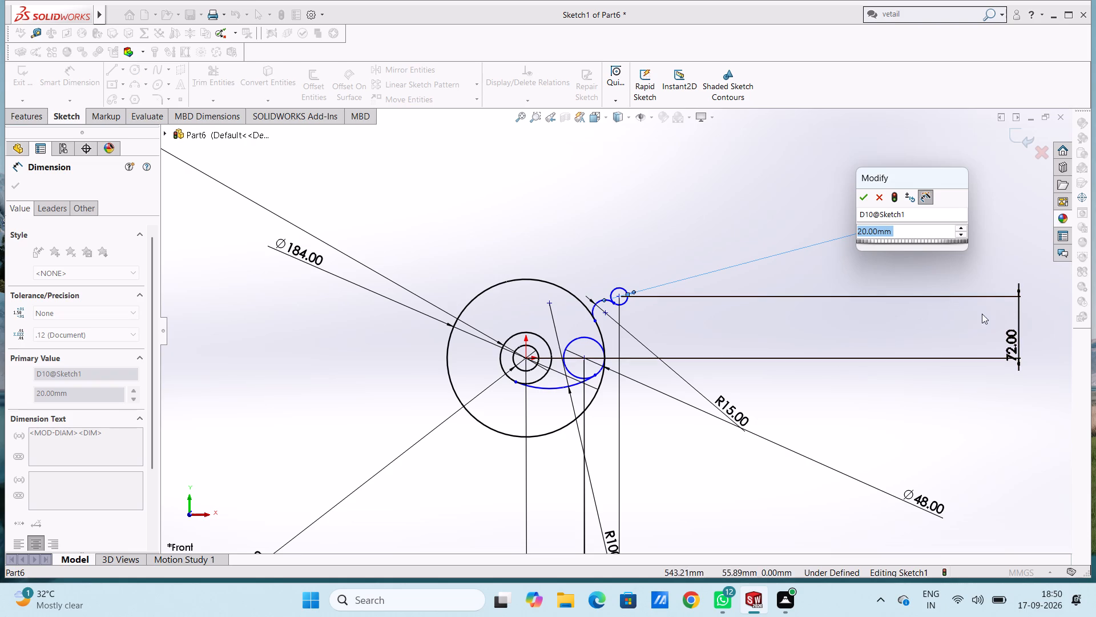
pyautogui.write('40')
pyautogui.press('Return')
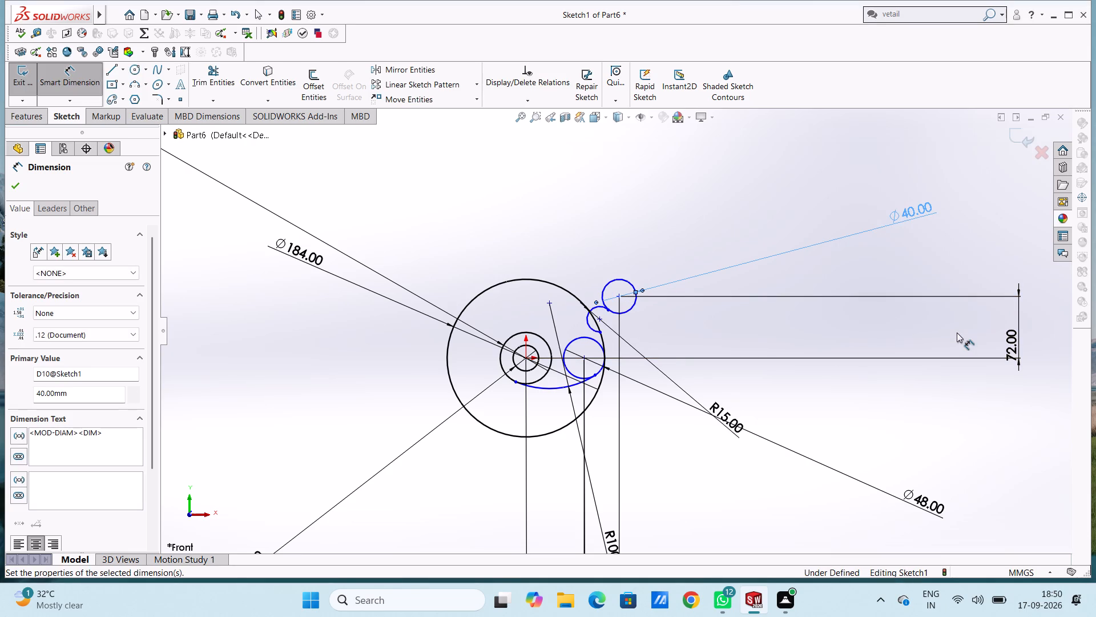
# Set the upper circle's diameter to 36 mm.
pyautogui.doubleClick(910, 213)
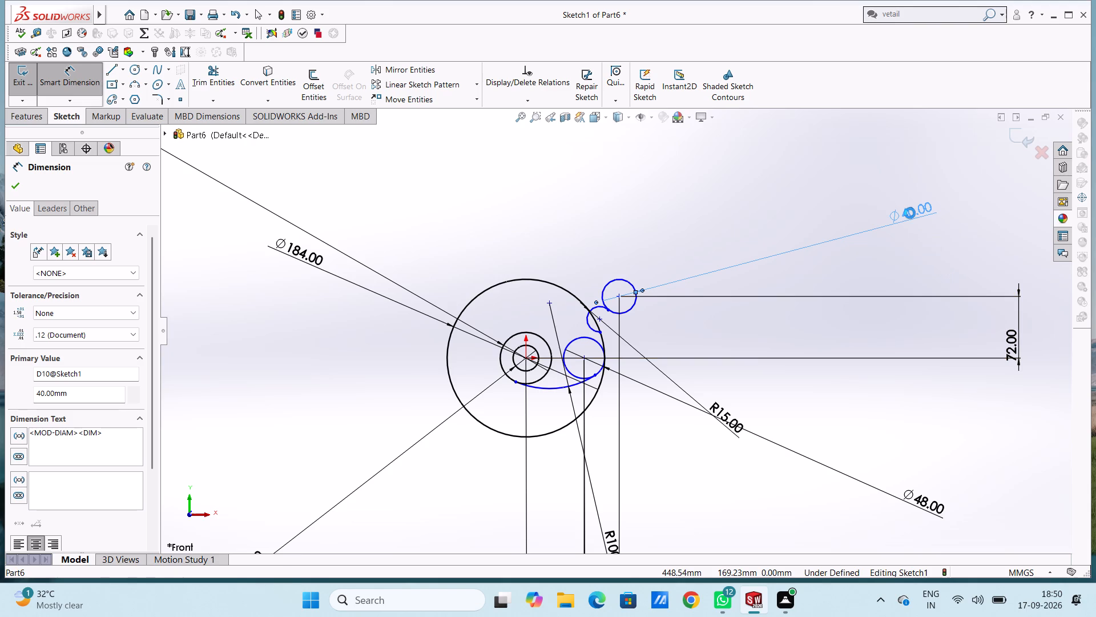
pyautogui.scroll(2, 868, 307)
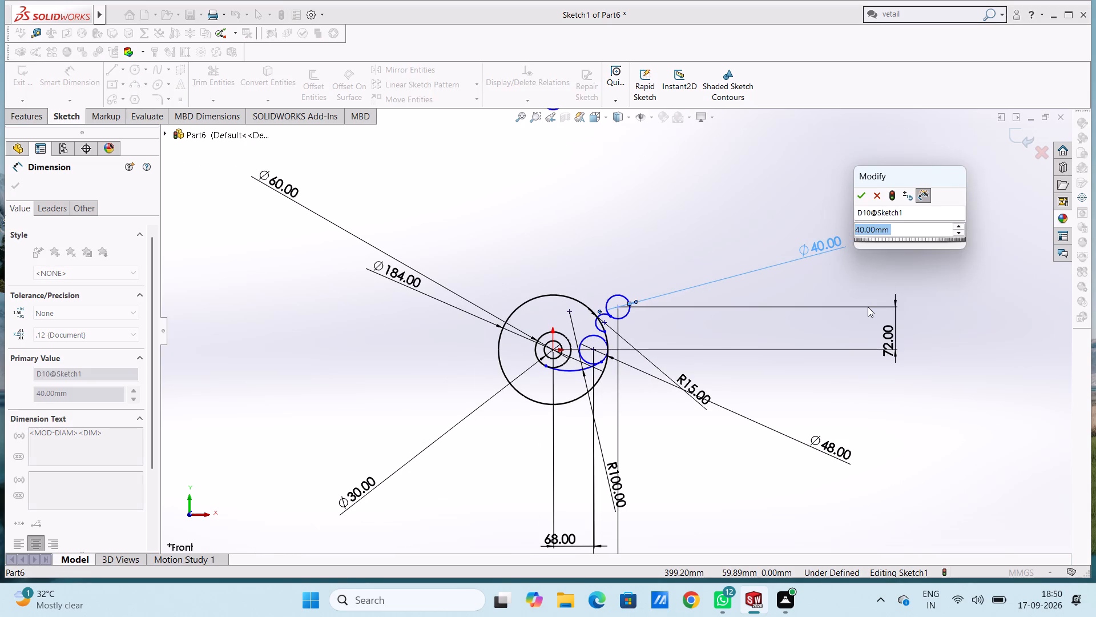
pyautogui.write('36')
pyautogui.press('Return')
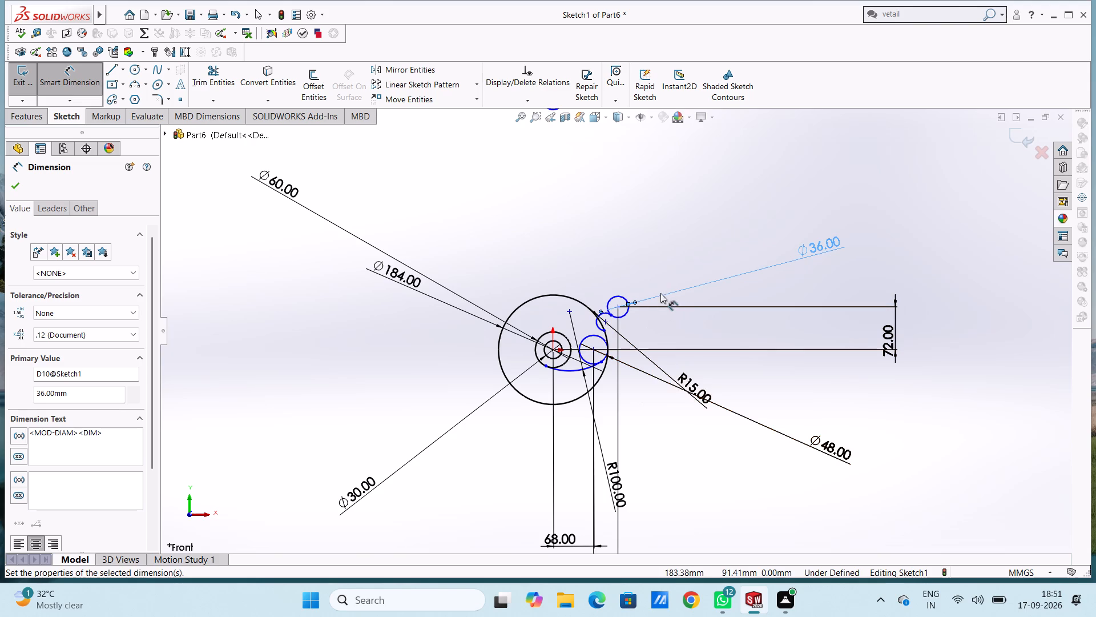
# Set the upper circle's diameter to 38 mm and finish dimensioning.
pyautogui.doubleClick(821, 251)
pyautogui.press('3')
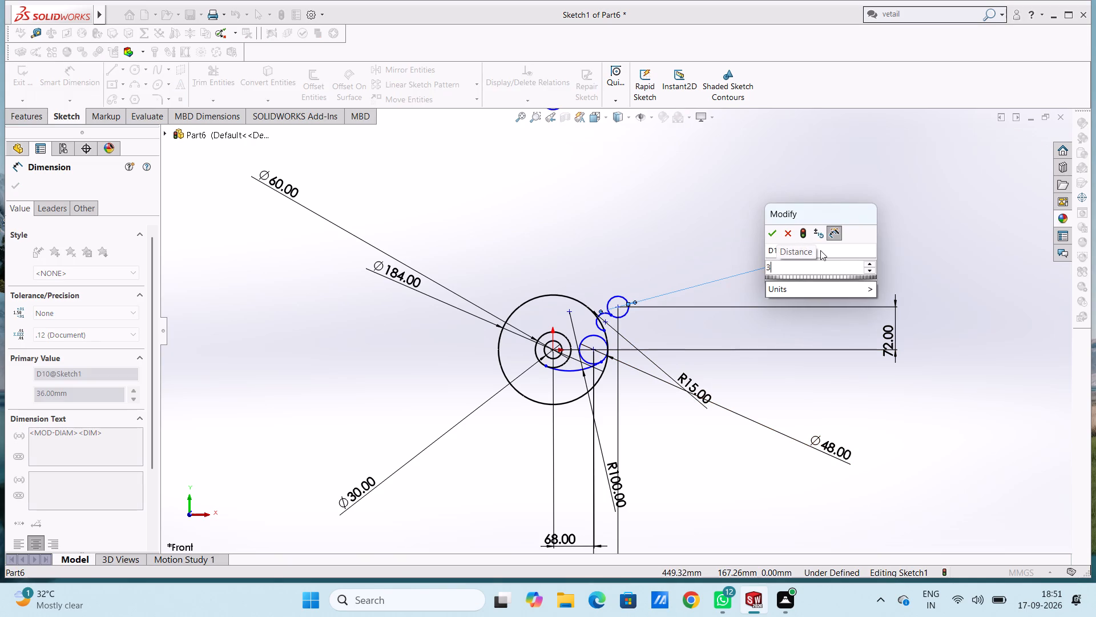
pyautogui.press('8')
pyautogui.press('Return')
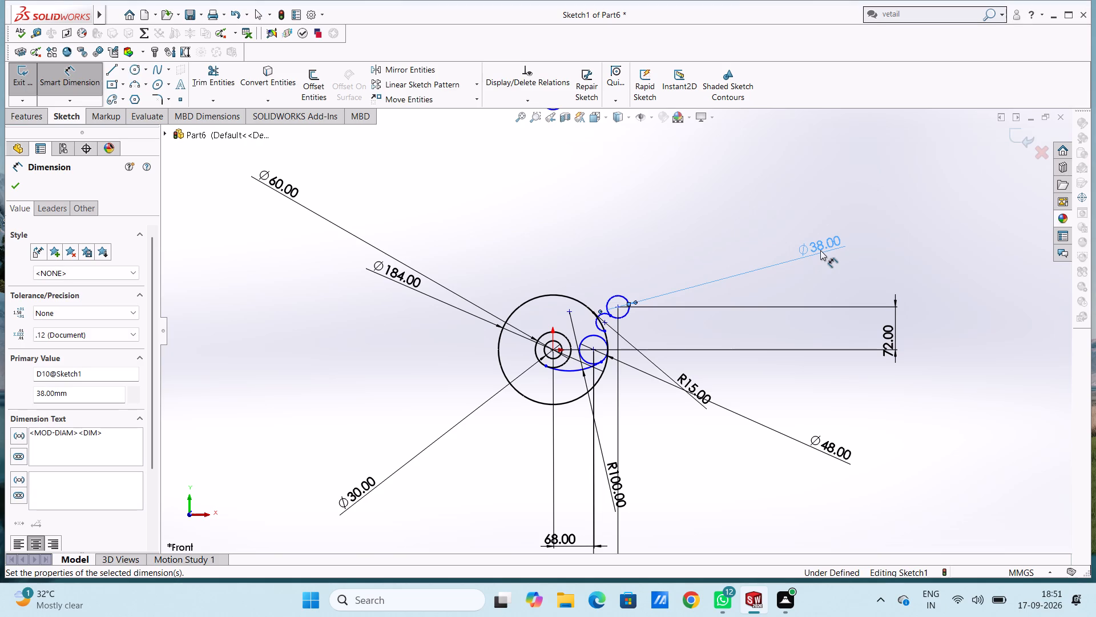
pyautogui.click(730, 334)
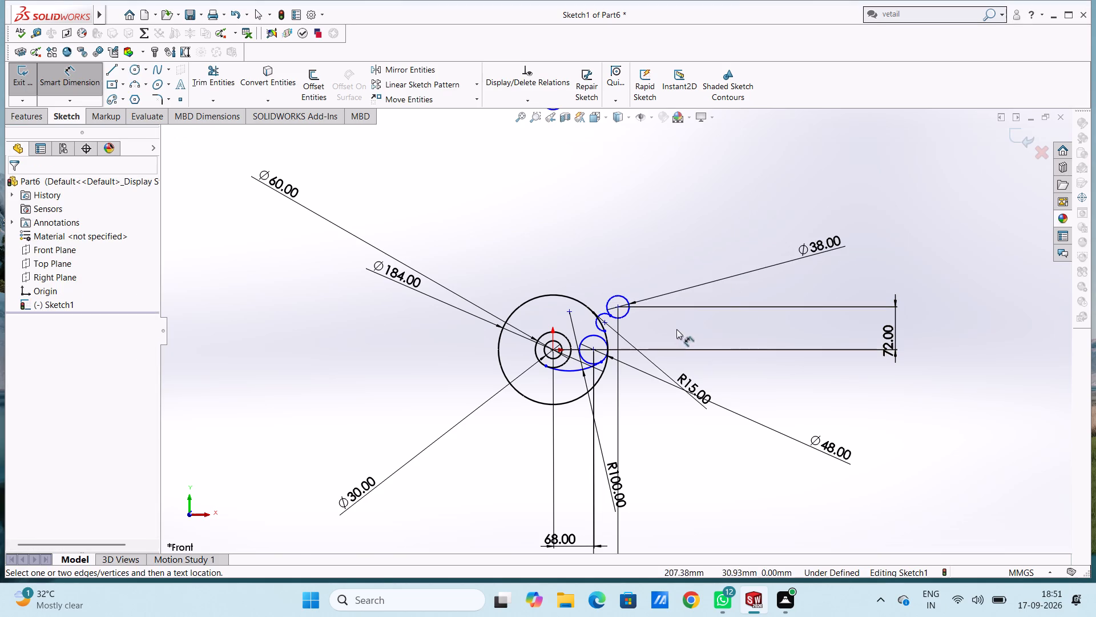
pyautogui.scroll(-5, 570, 335)
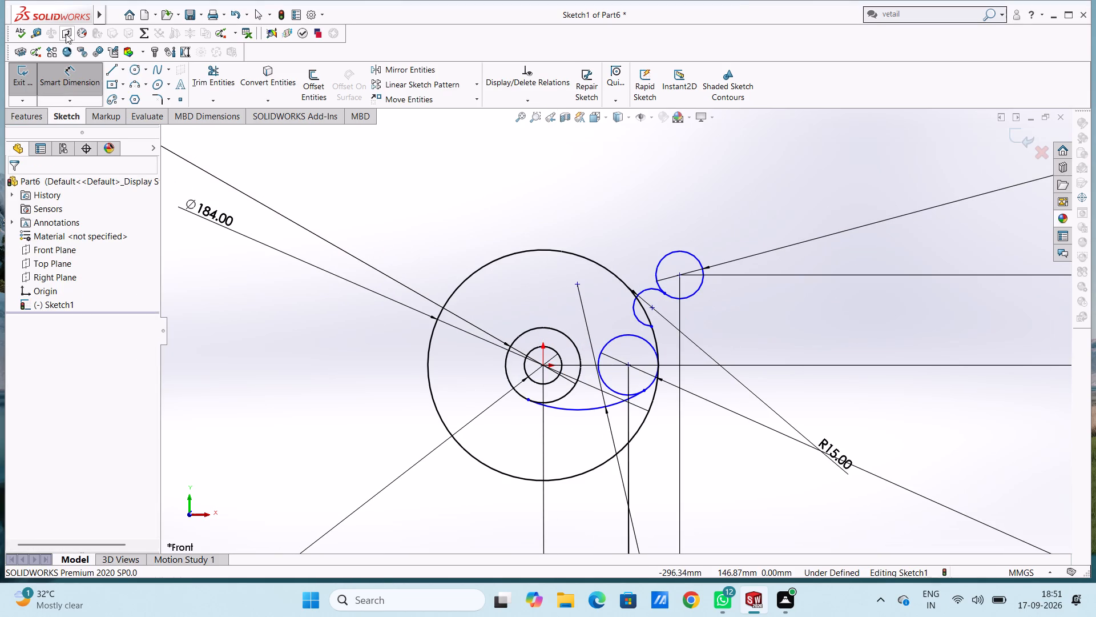
pyautogui.click(73, 78)
# Add a tangent relation between the 15 mm radius arc and the 38 mm upper circle.
pyautogui.scroll(-2, 822, 338)
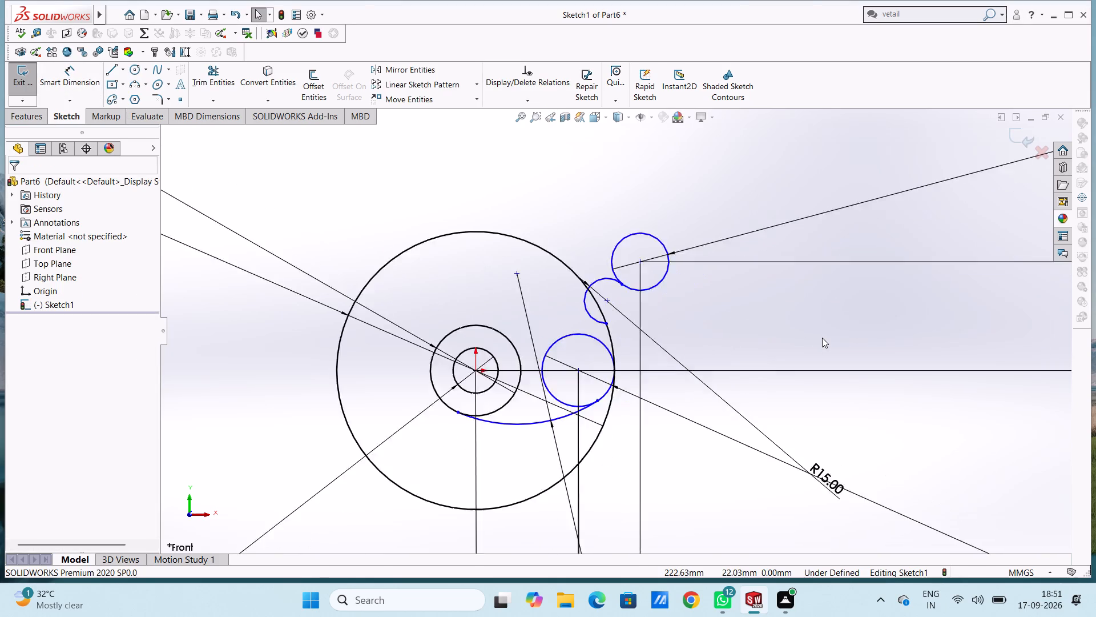
pyautogui.scroll(-2, 822, 338)
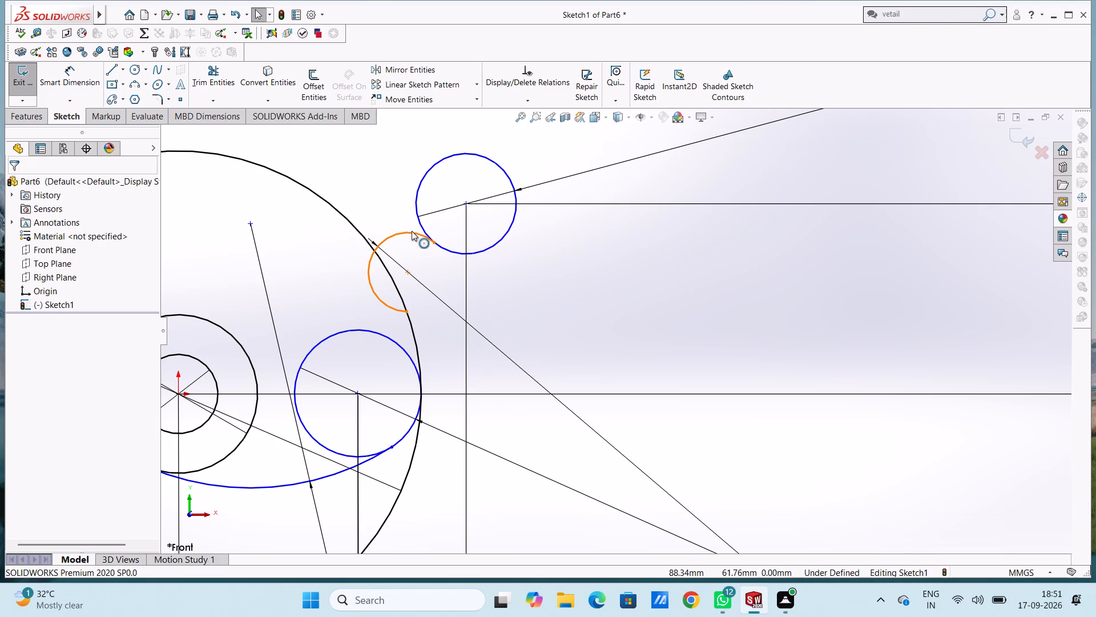
pyautogui.click(412, 231)
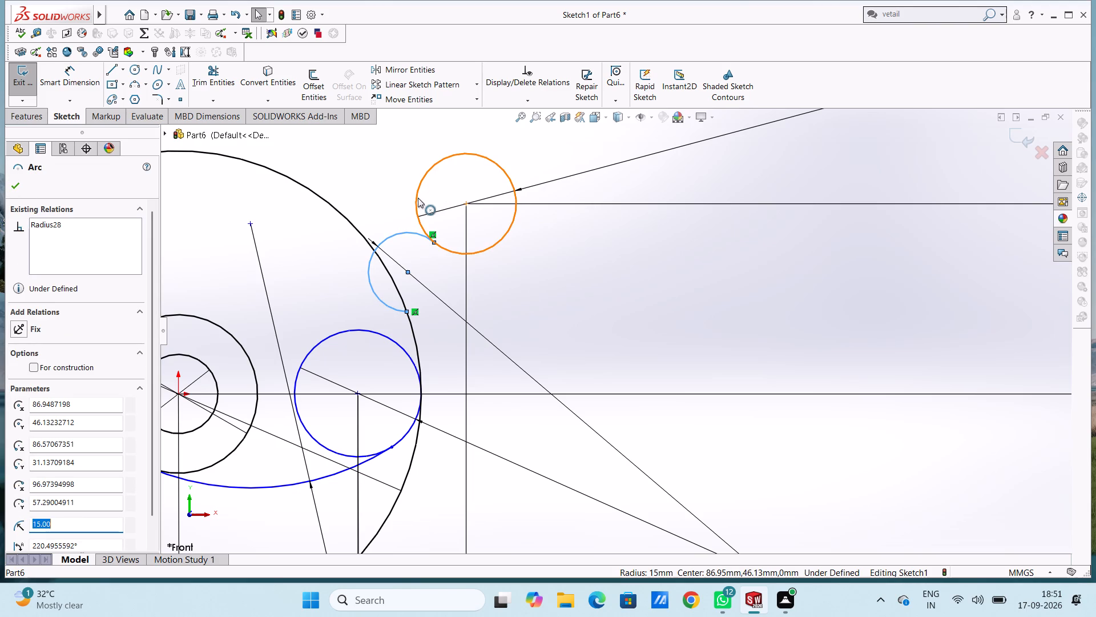
pyautogui.keyDown('ctrl'); pyautogui.click(418, 197); pyautogui.keyUp('ctrl')
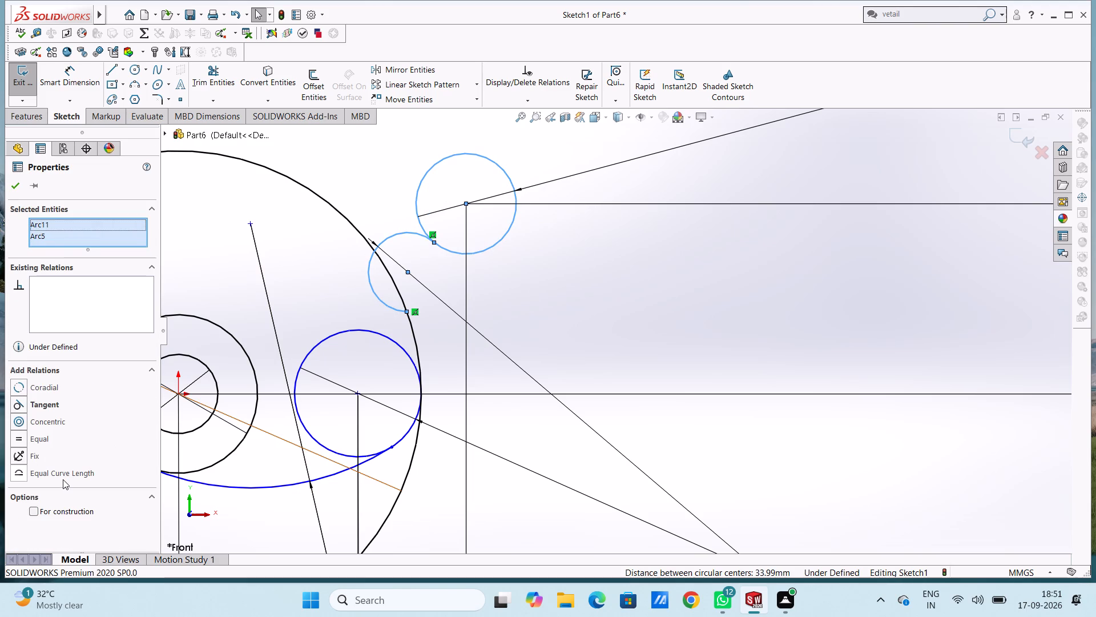
pyautogui.click(18, 403)
pyautogui.click(249, 251)
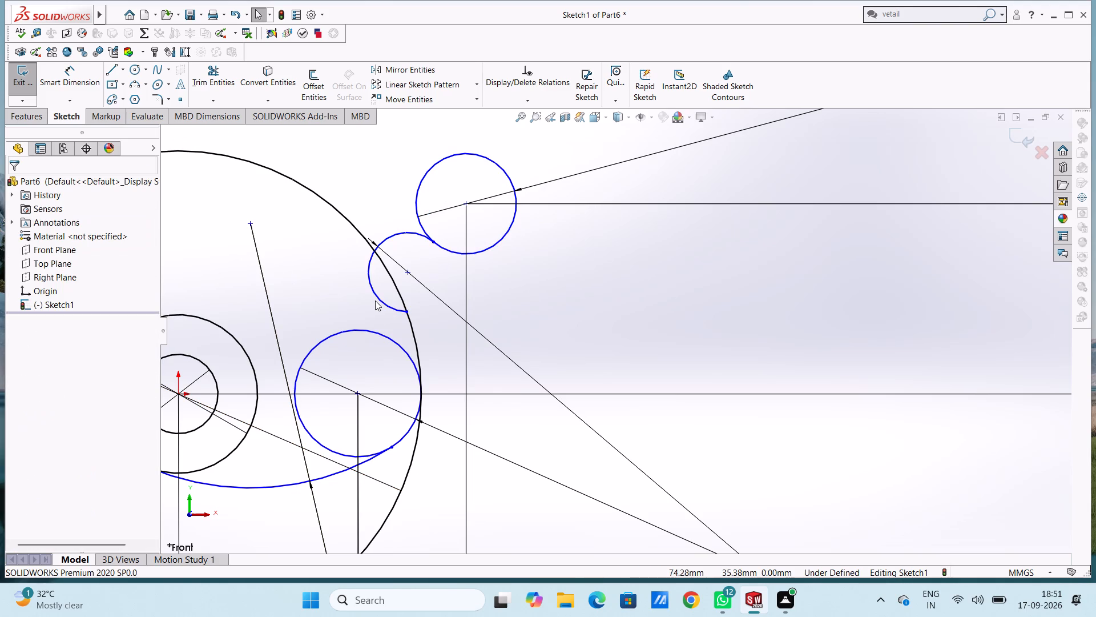
# Add a tangent relation between the 15 mm radius arc and the 184 mm circle.
pyautogui.click(377, 298)
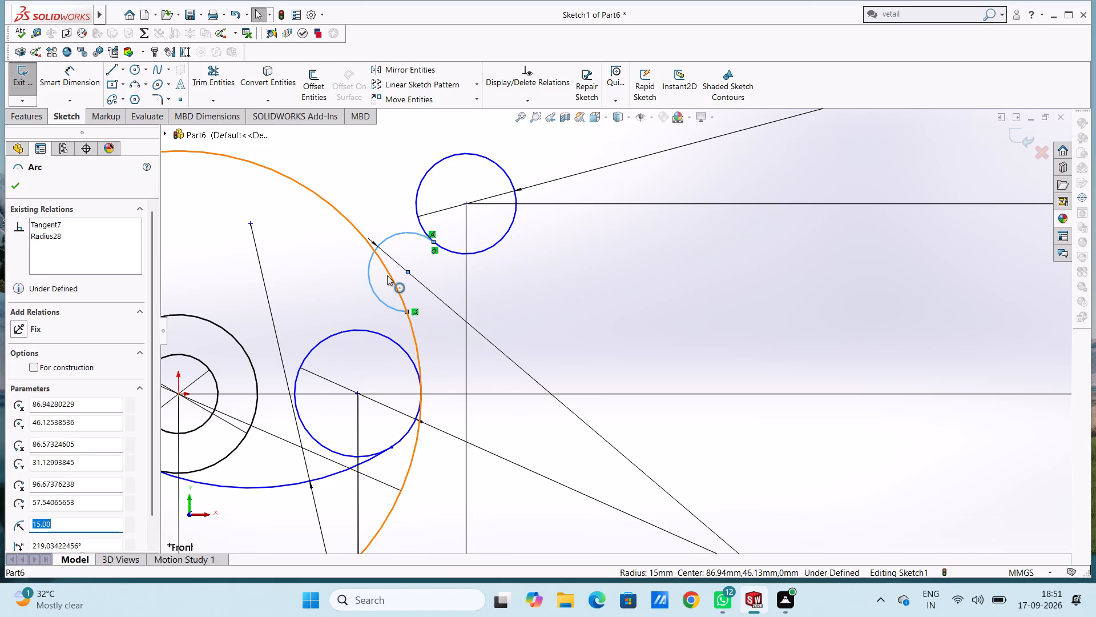
pyautogui.keyDown('ctrl'); pyautogui.click(387, 275); pyautogui.keyUp('ctrl')
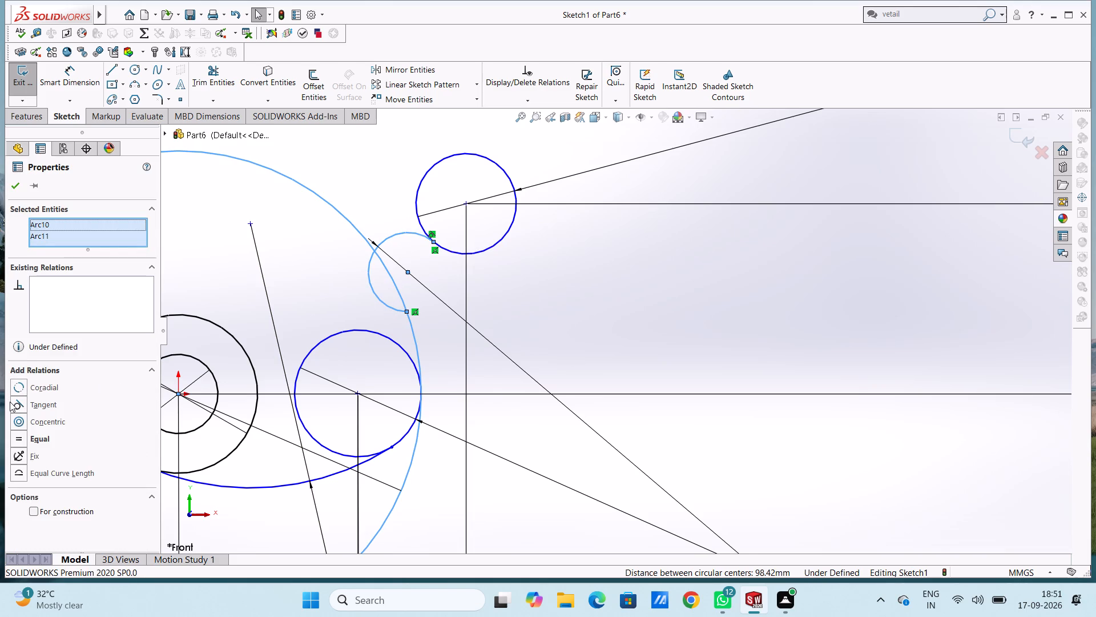
pyautogui.click(11, 402)
pyautogui.click(332, 267)
# Trim away the 184 mm circle with Trim to closest, keeping only the segment between the 15 mm radius arc and the 48 mm circle.
pyautogui.scroll(3, 332, 266)
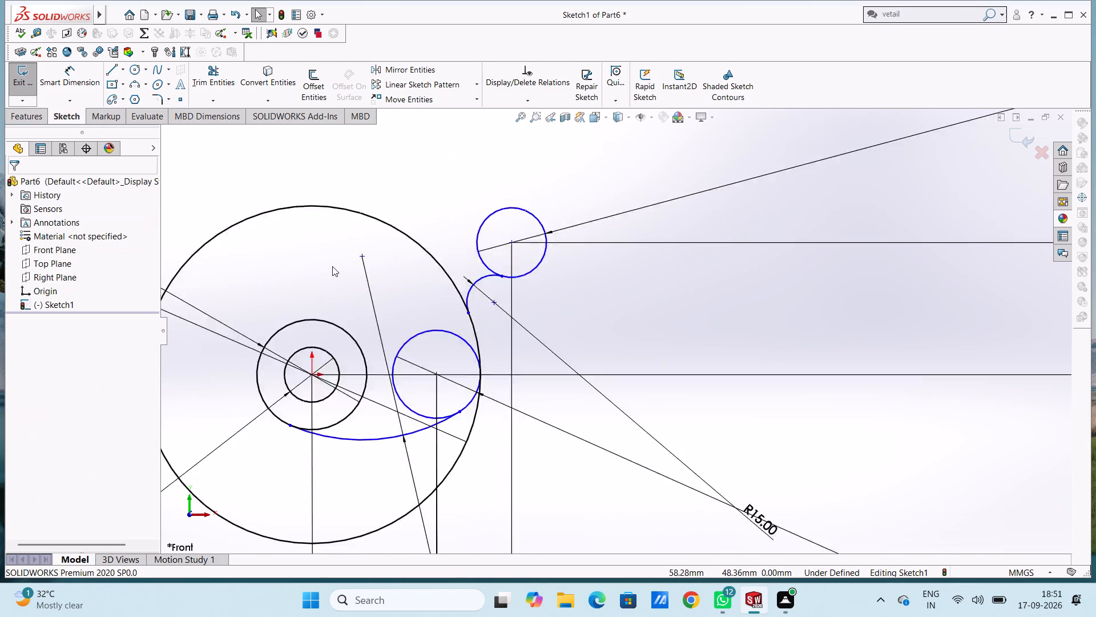
pyautogui.scroll(2, 332, 266)
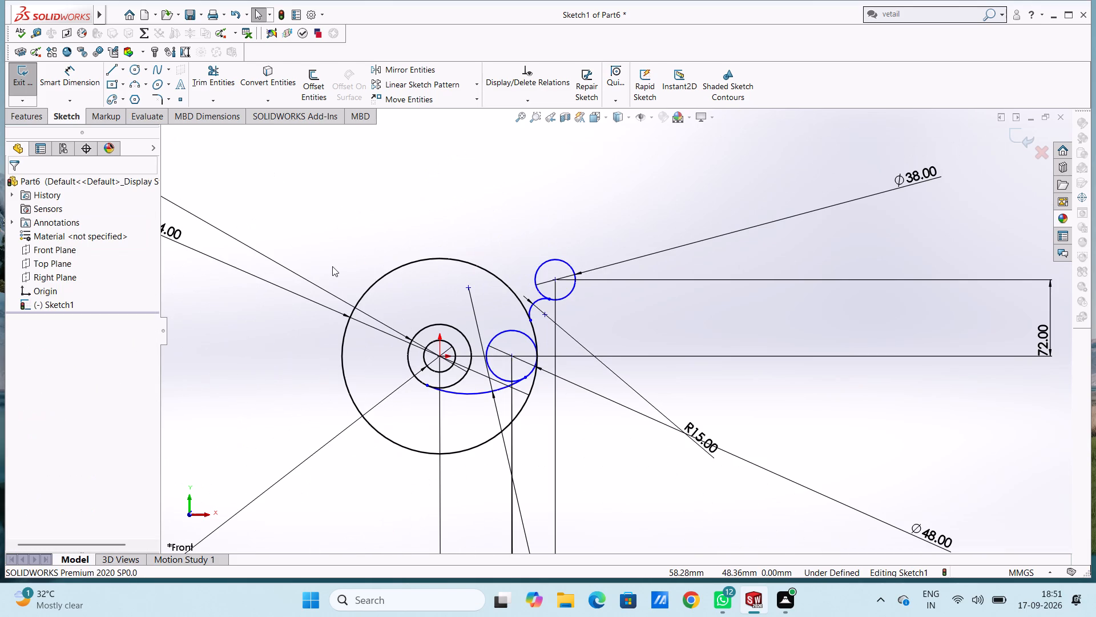
pyautogui.scroll(3, 332, 266)
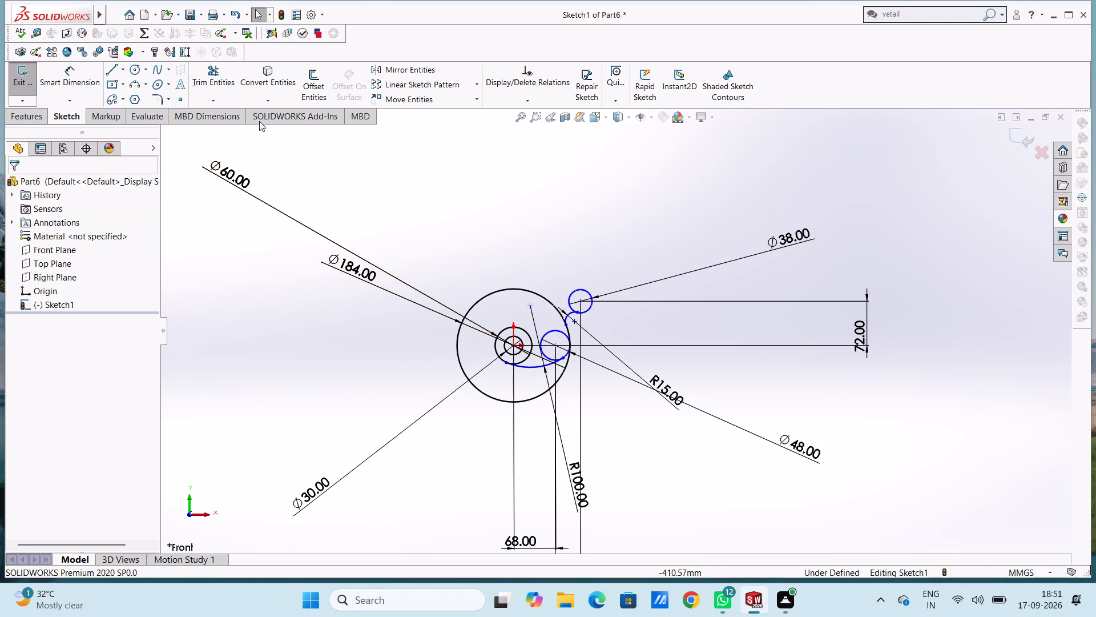
pyautogui.click(225, 87)
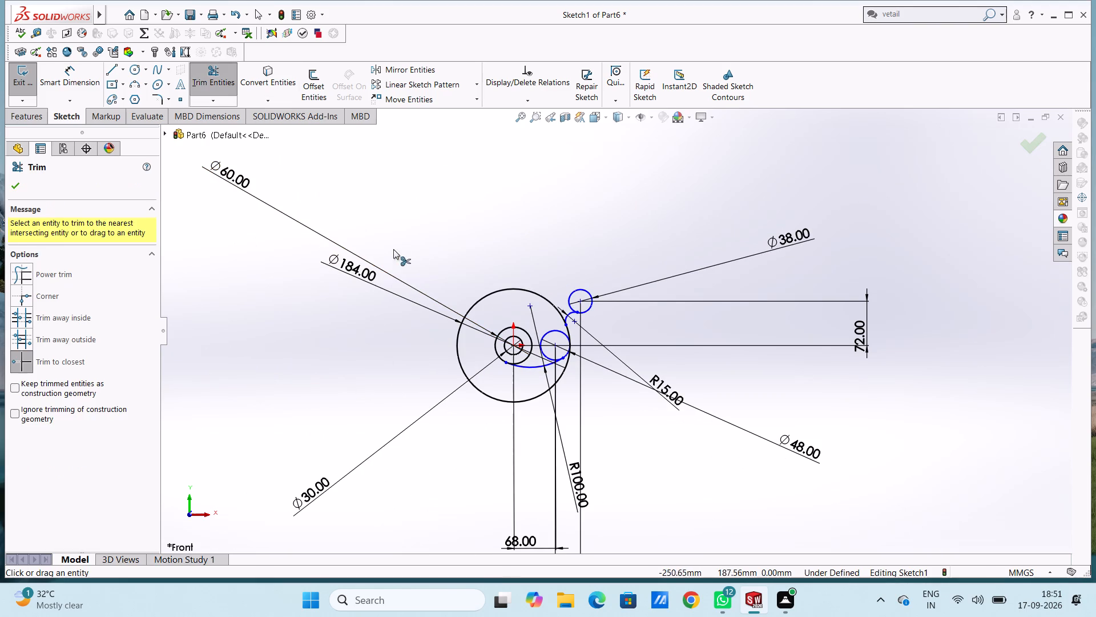
pyautogui.click(472, 305)
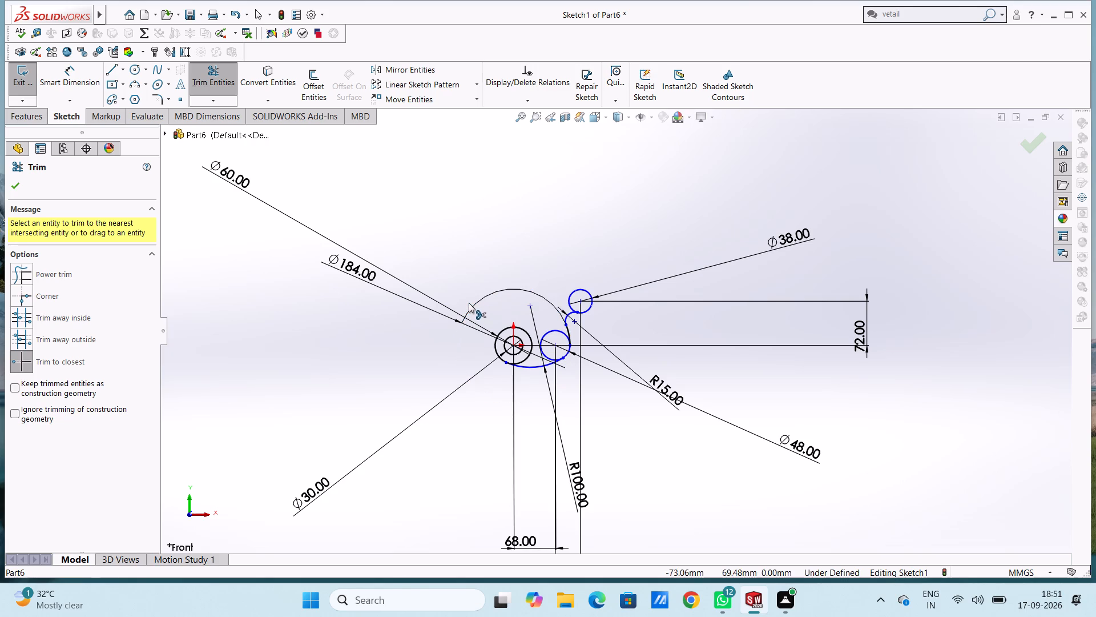
pyautogui.scroll(-6, 530, 306)
pyautogui.scroll(3, 531, 309)
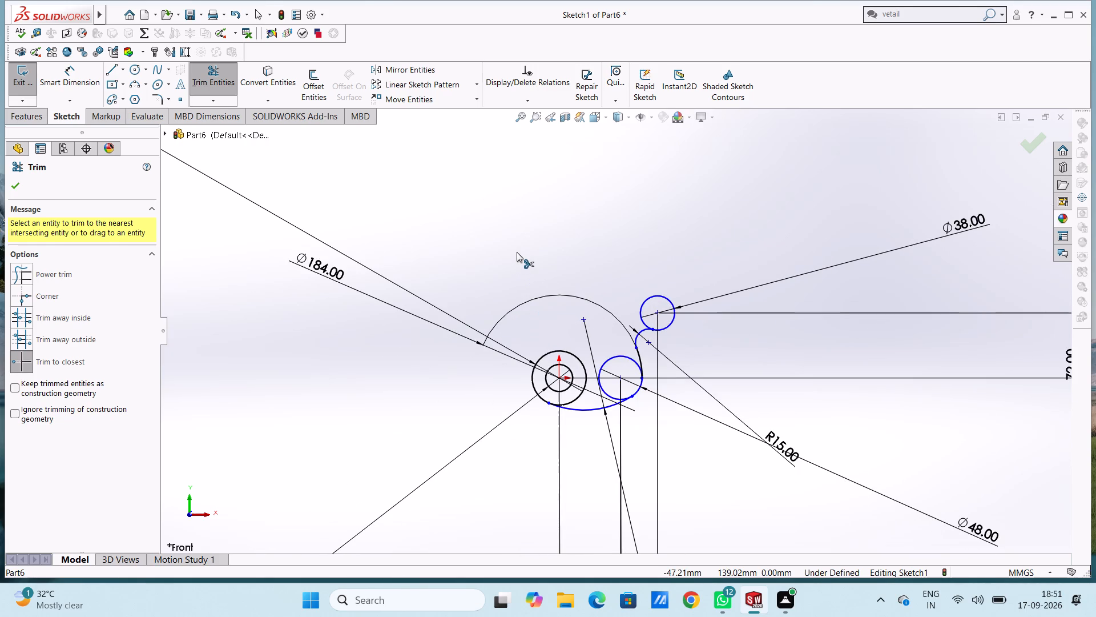
# Draw a circle of 40 mm radius centred vertically above the origin, about 210.5 mm up.
pyautogui.press('Escape')
pyautogui.press('Escape')
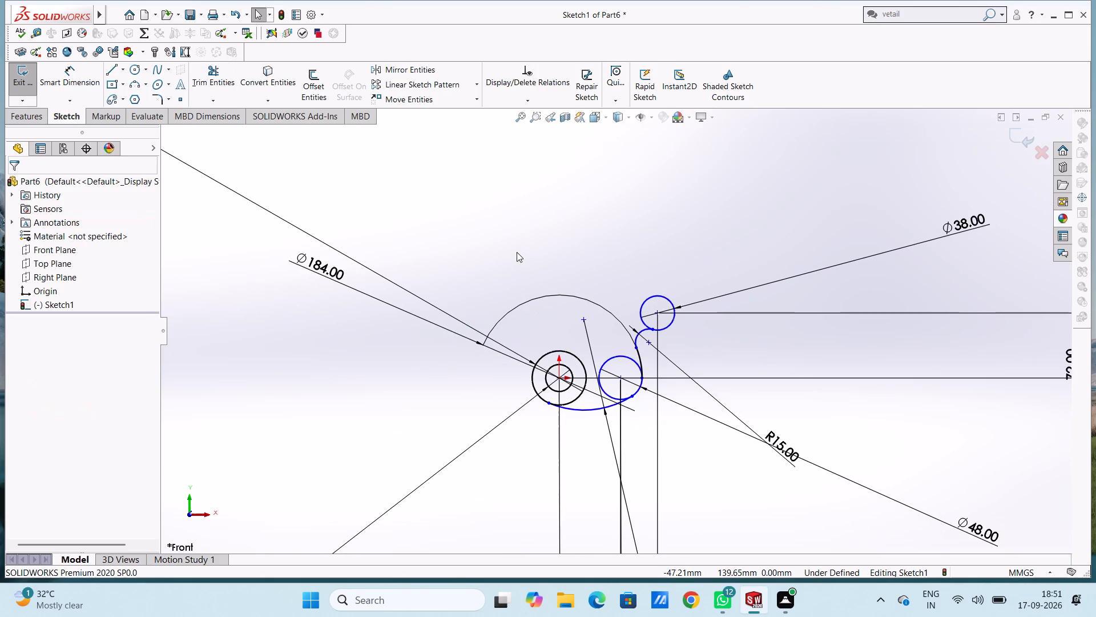
pyautogui.click(131, 69)
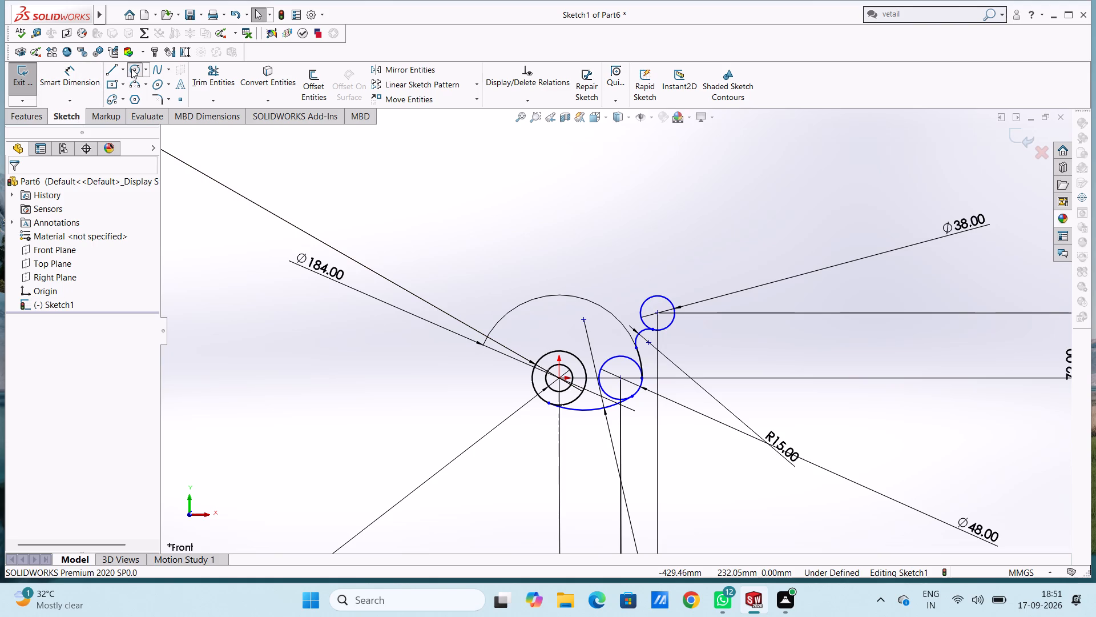
pyautogui.click(559, 188)
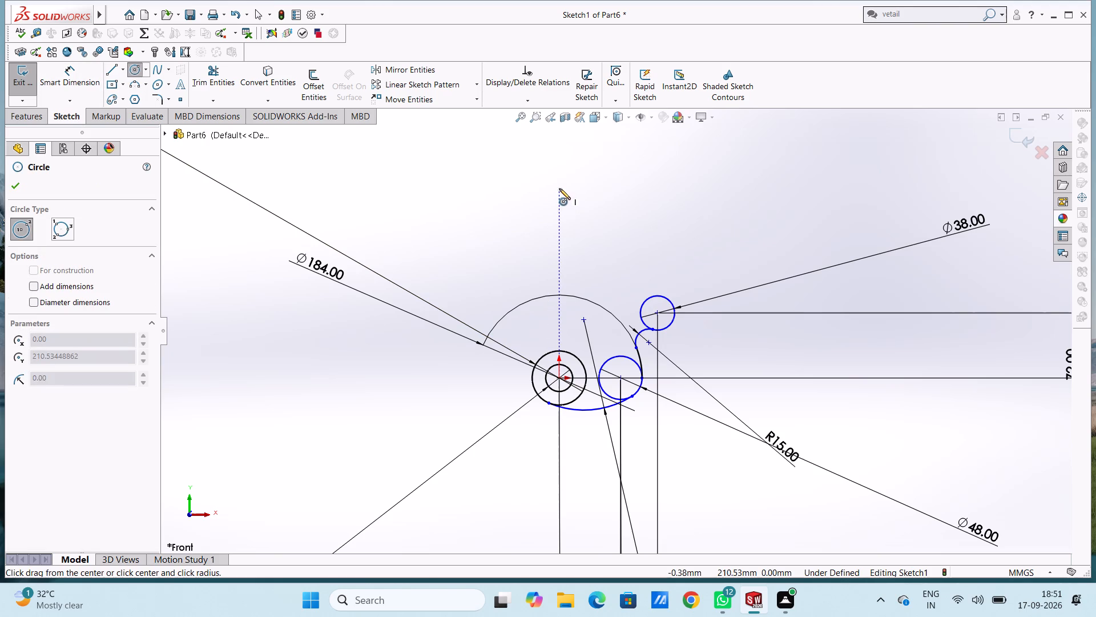
pyautogui.write('40')
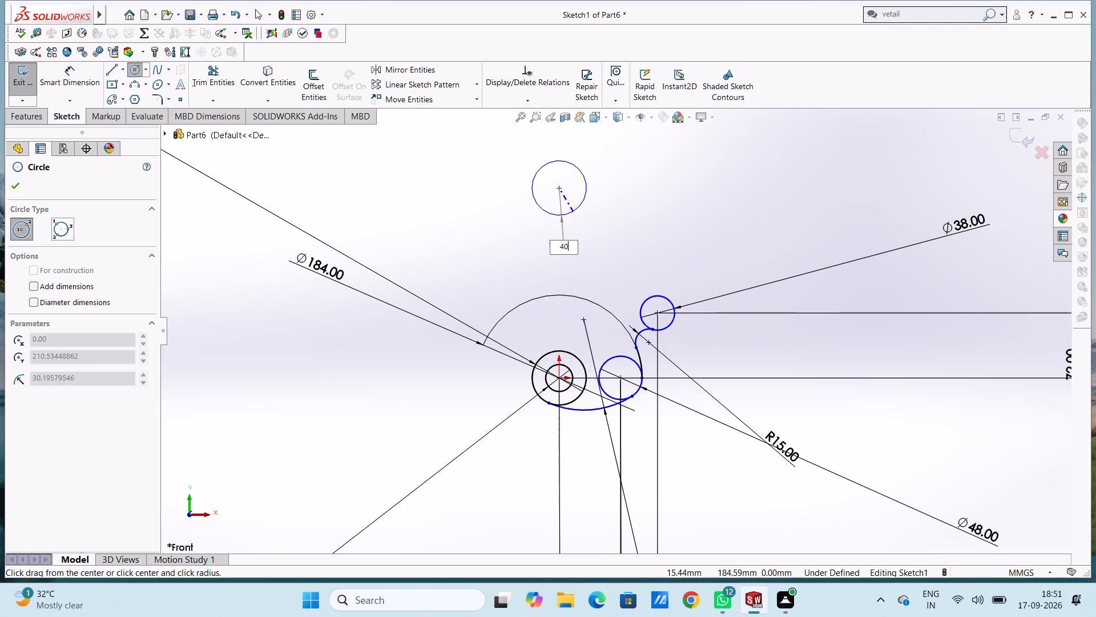
pyautogui.press('Return')
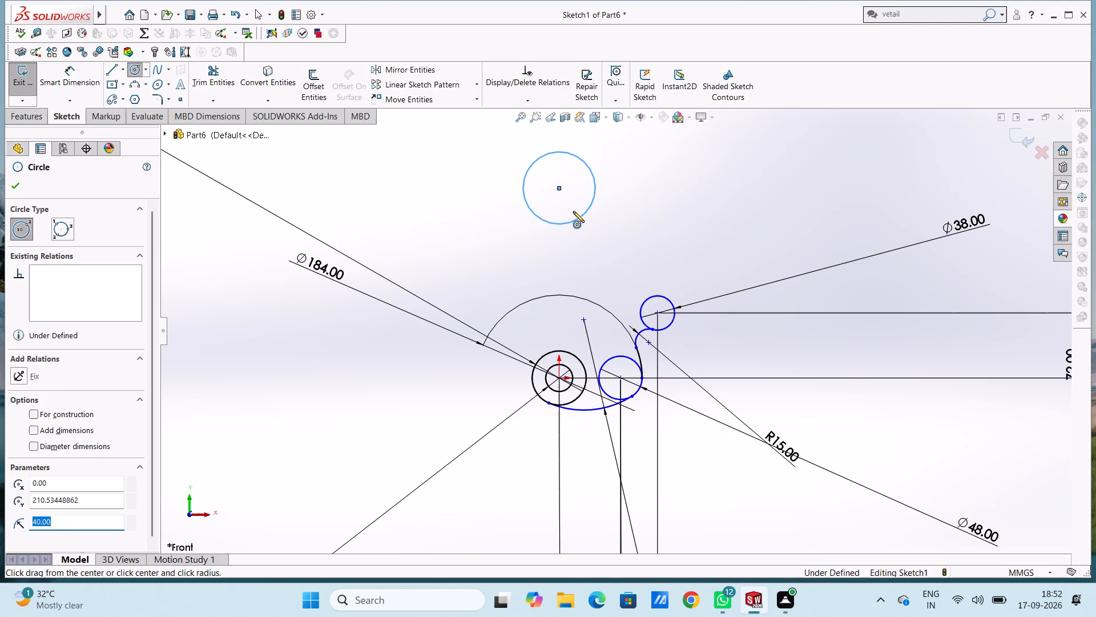
pyautogui.press('Escape')
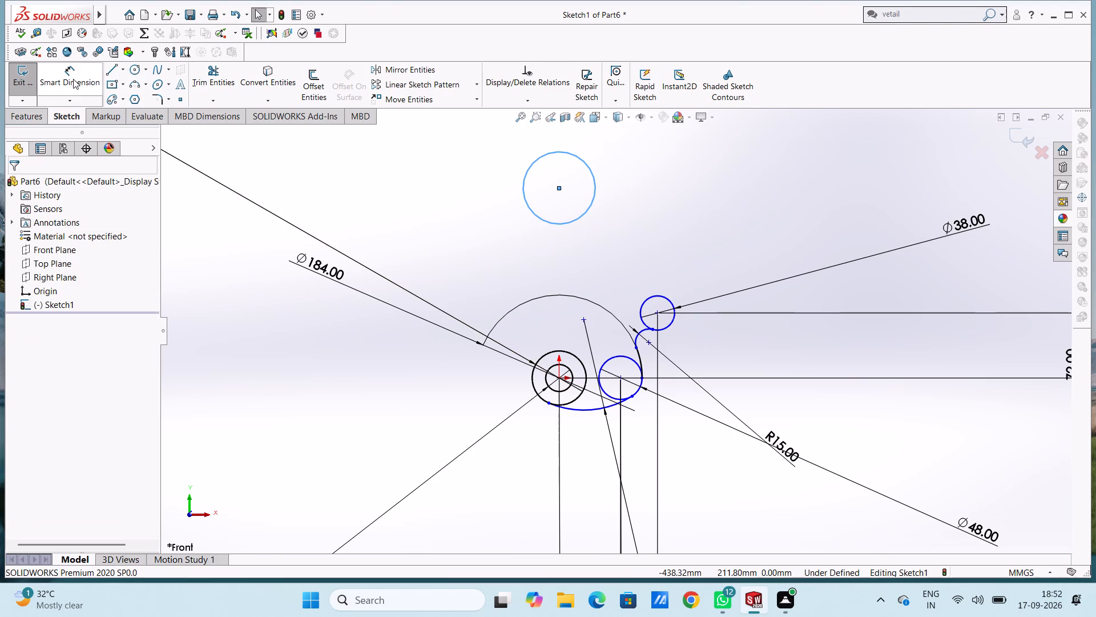
# Dimension the new circle above the origin with a 40 mm diameter.
pyautogui.click(74, 79)
pyautogui.click(535, 211)
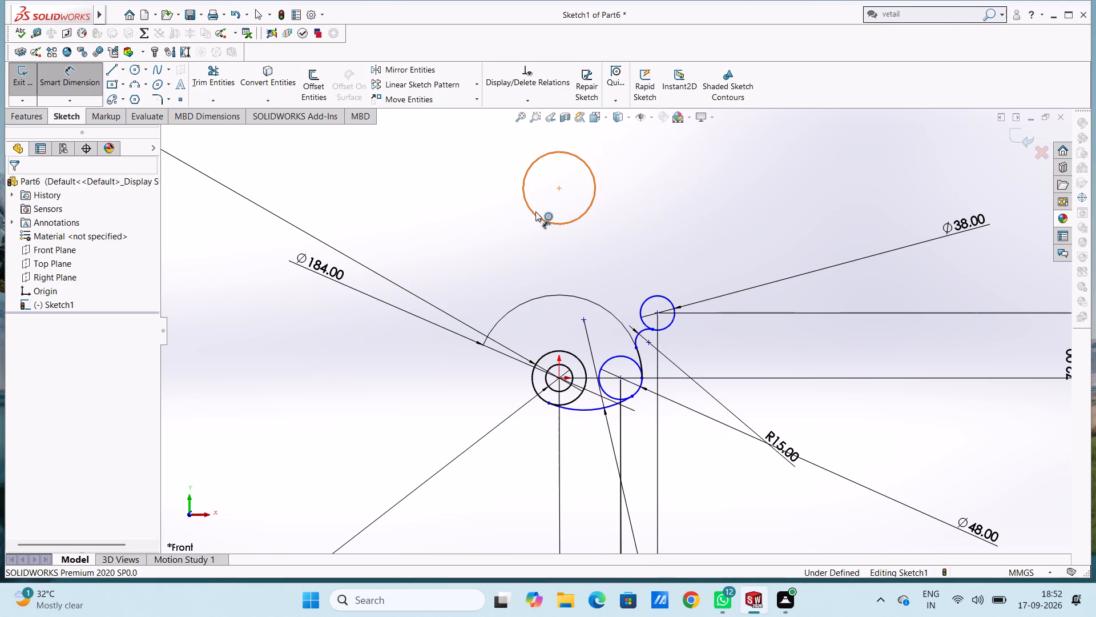
pyautogui.click(290, 349)
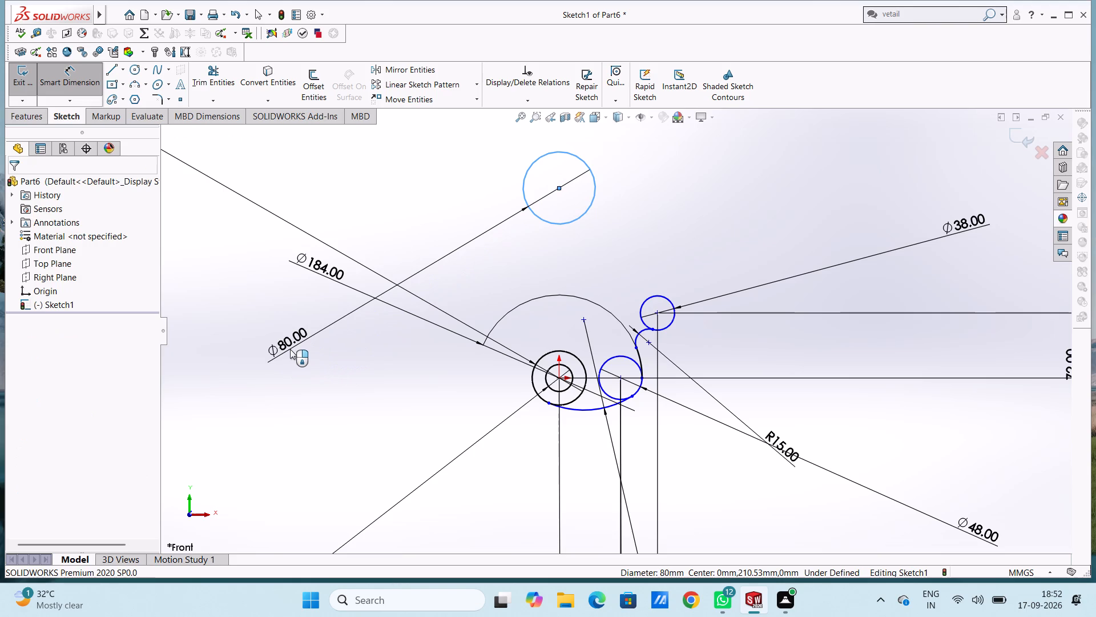
pyautogui.write('40')
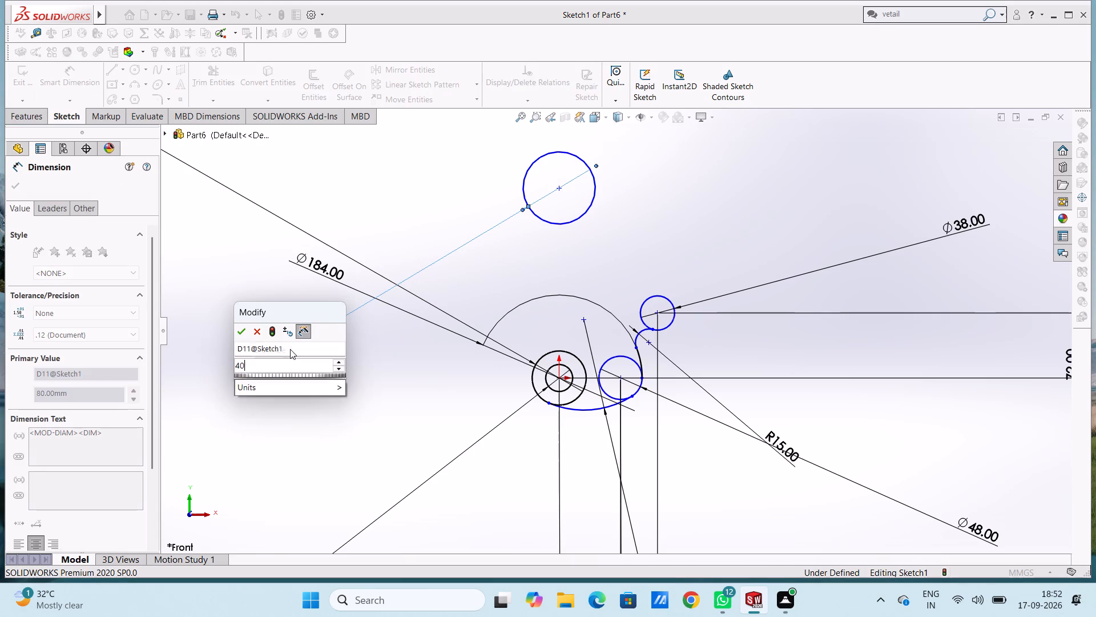
pyautogui.press('Return')
pyautogui.click(430, 186)
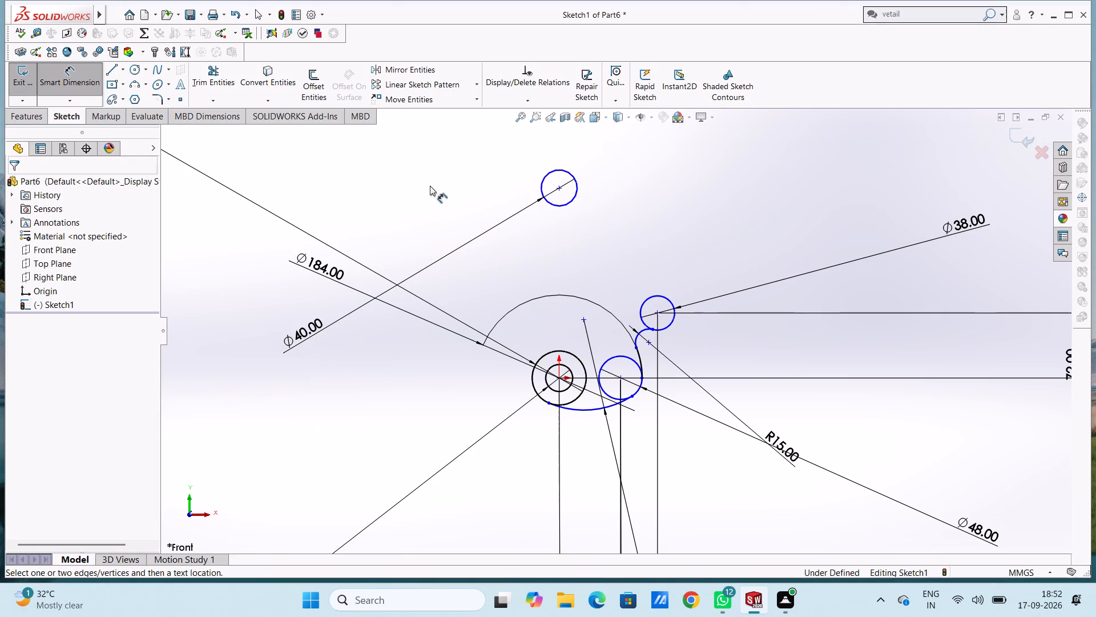
pyautogui.press('Escape')
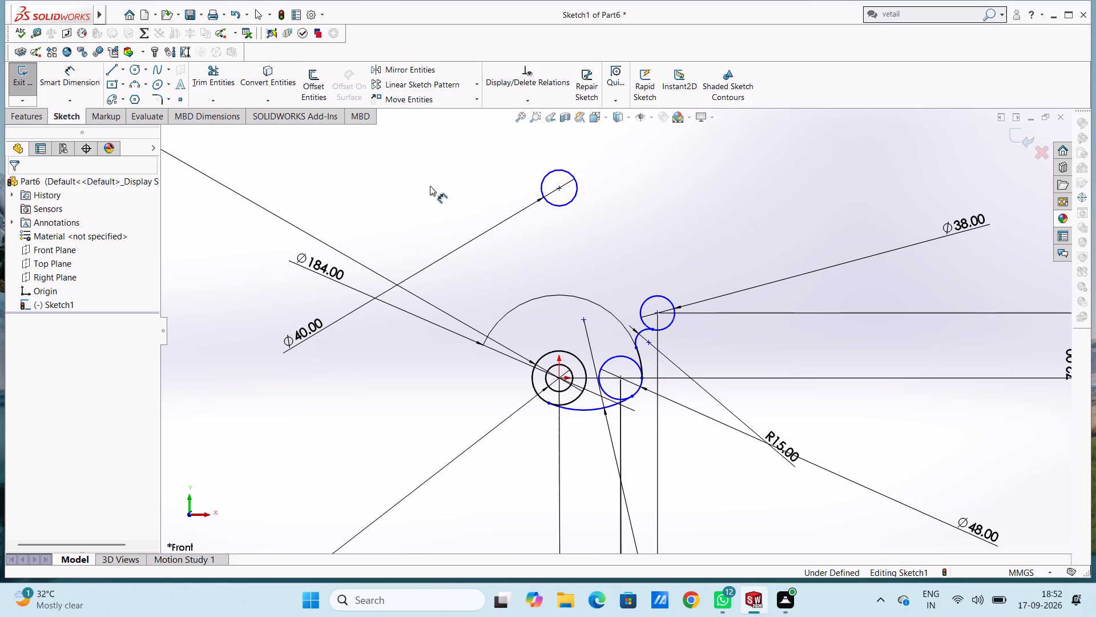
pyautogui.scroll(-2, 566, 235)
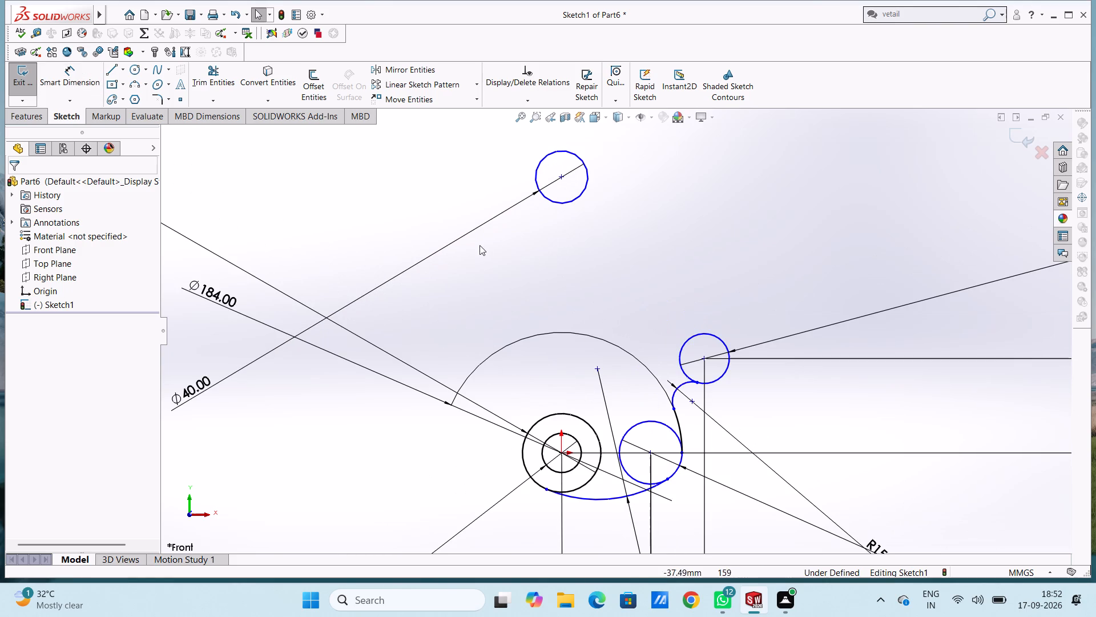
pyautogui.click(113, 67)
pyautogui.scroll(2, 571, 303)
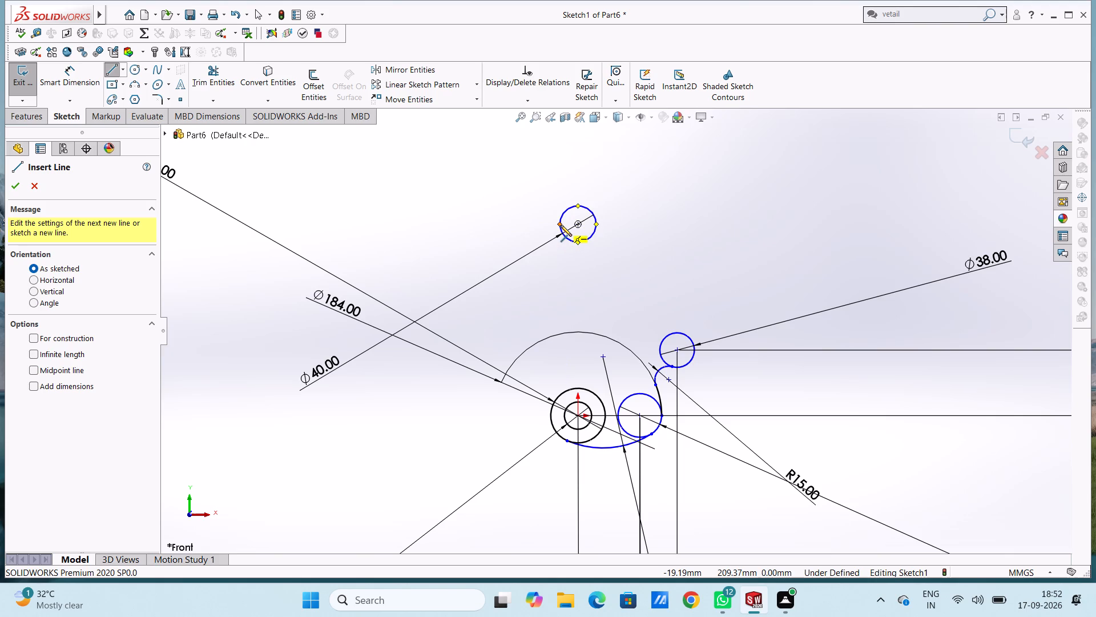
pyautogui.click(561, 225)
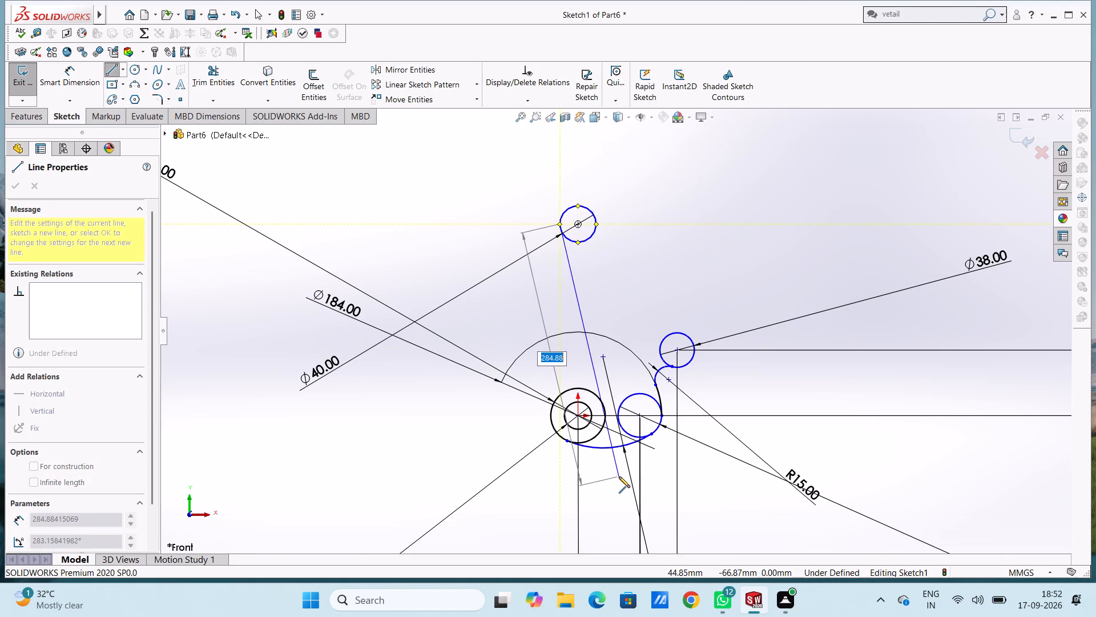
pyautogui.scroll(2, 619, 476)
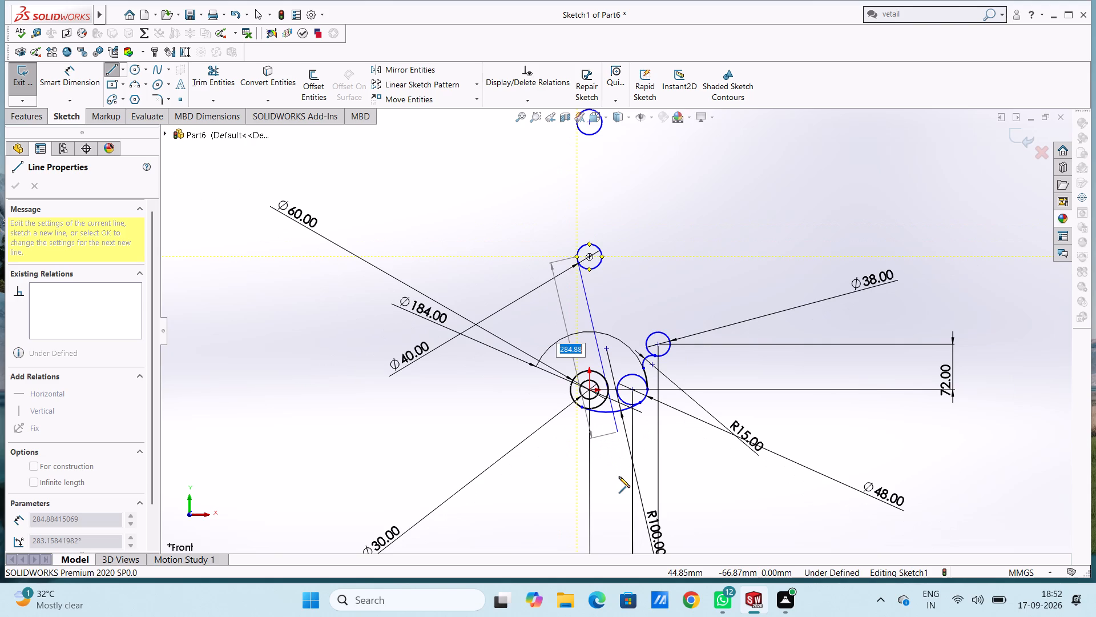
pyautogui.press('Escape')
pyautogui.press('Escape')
# Draw a line from the centre of the 40 mm circle to the centre of the 48 mm circle.
pyautogui.scroll(-4, 650, 342)
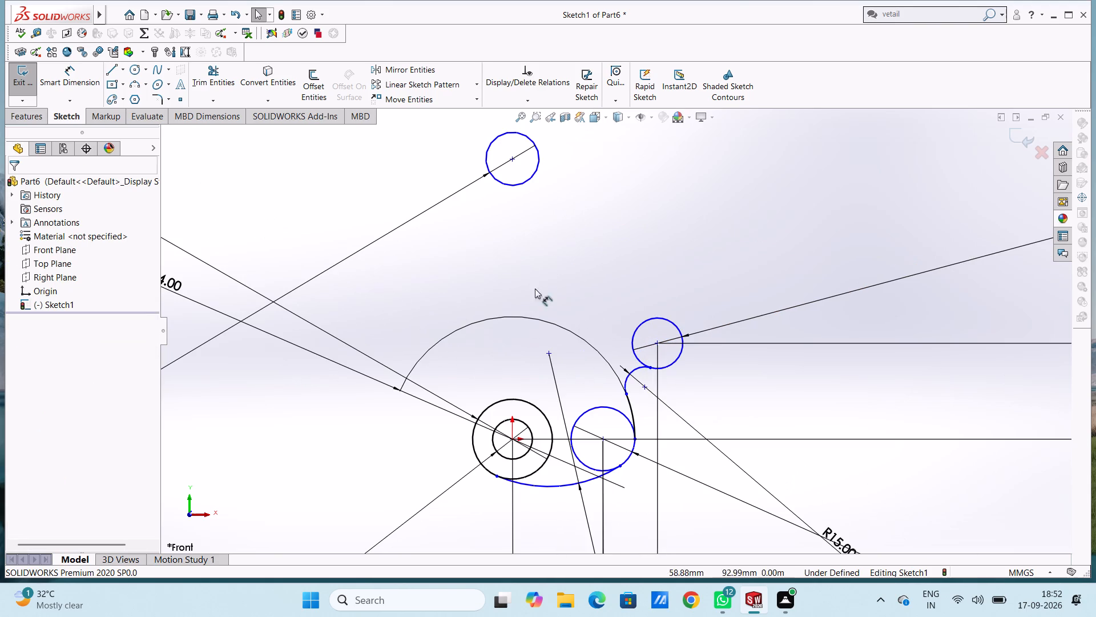
pyautogui.click(108, 67)
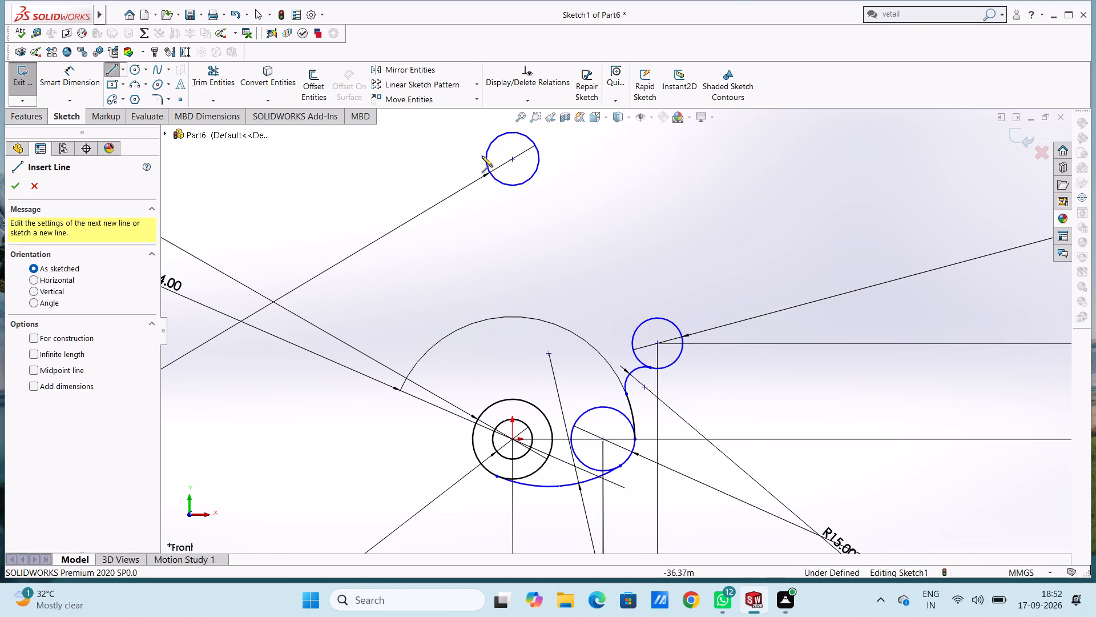
pyautogui.click(514, 157)
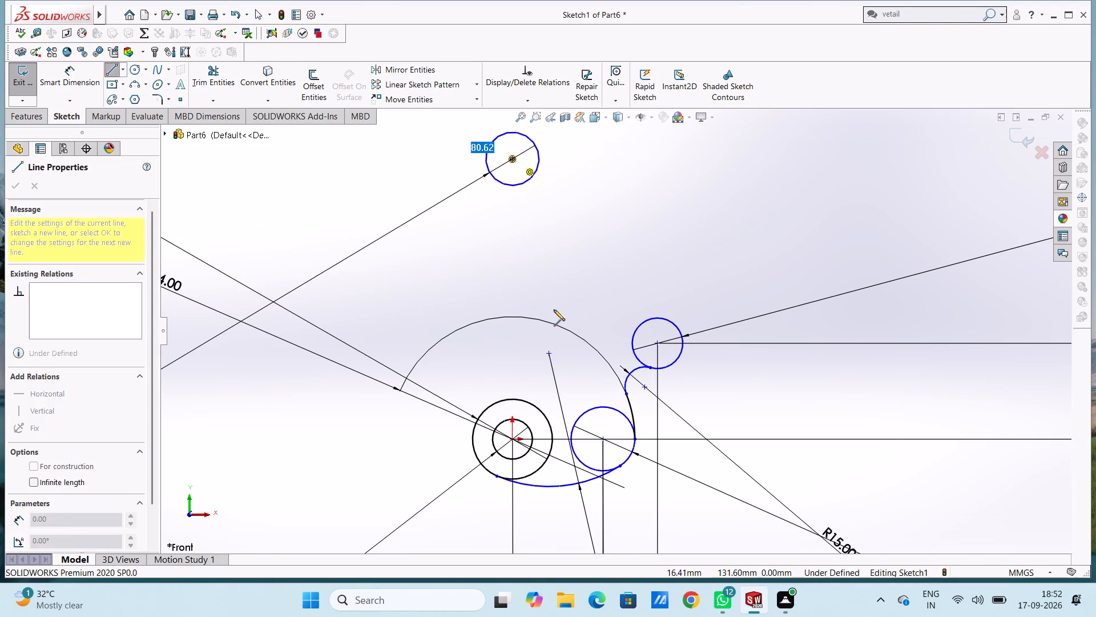
pyautogui.click(602, 440)
pyautogui.press('Escape')
pyautogui.press('Escape')
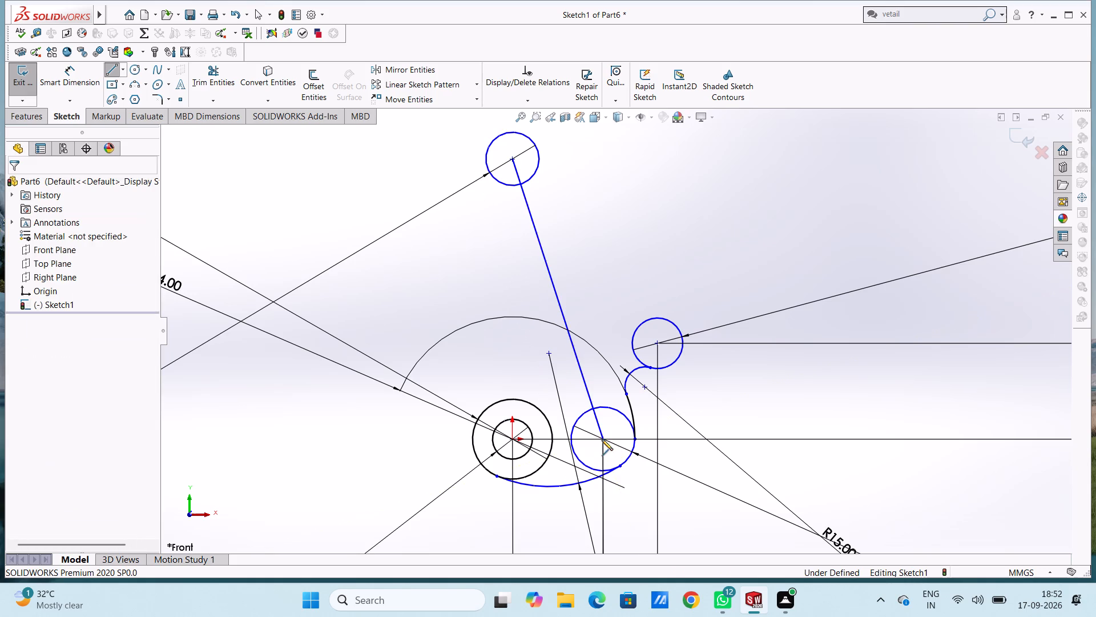
# Offset the slanted centre-to-centre line by 20 mm toward the origin side, keeping its offset dimension.
pyautogui.scroll(3, 602, 439)
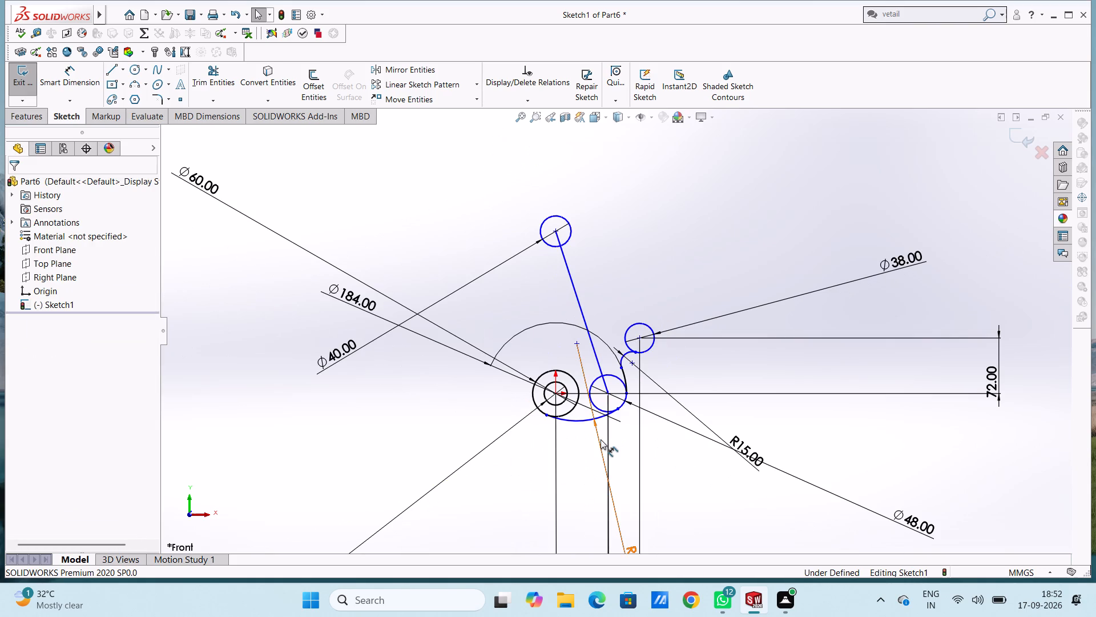
pyautogui.scroll(-2, 611, 273)
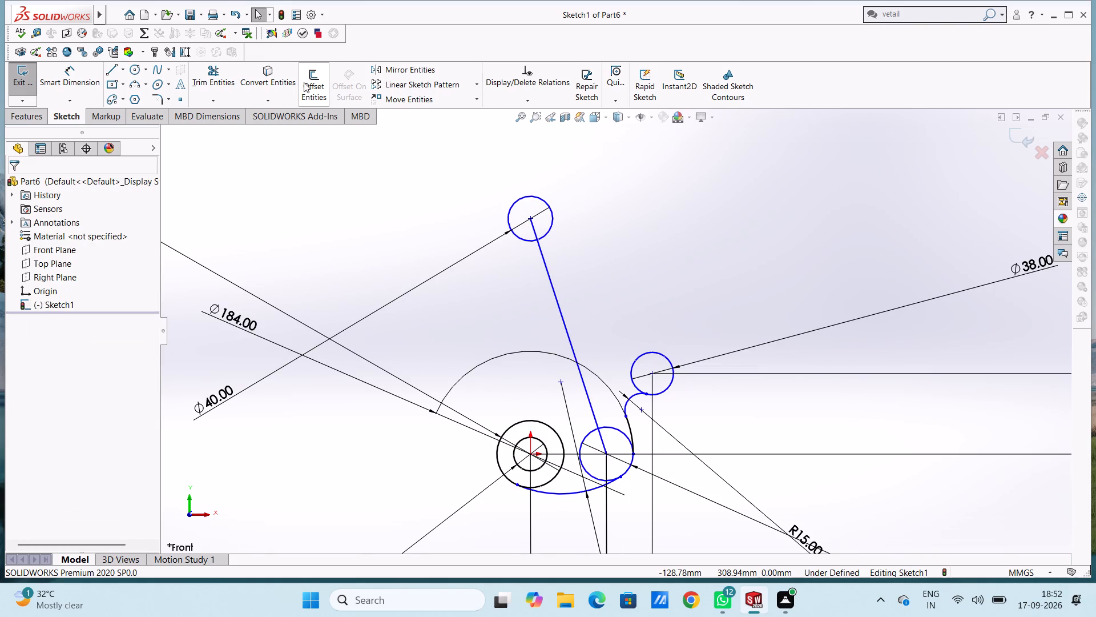
pyautogui.click(305, 83)
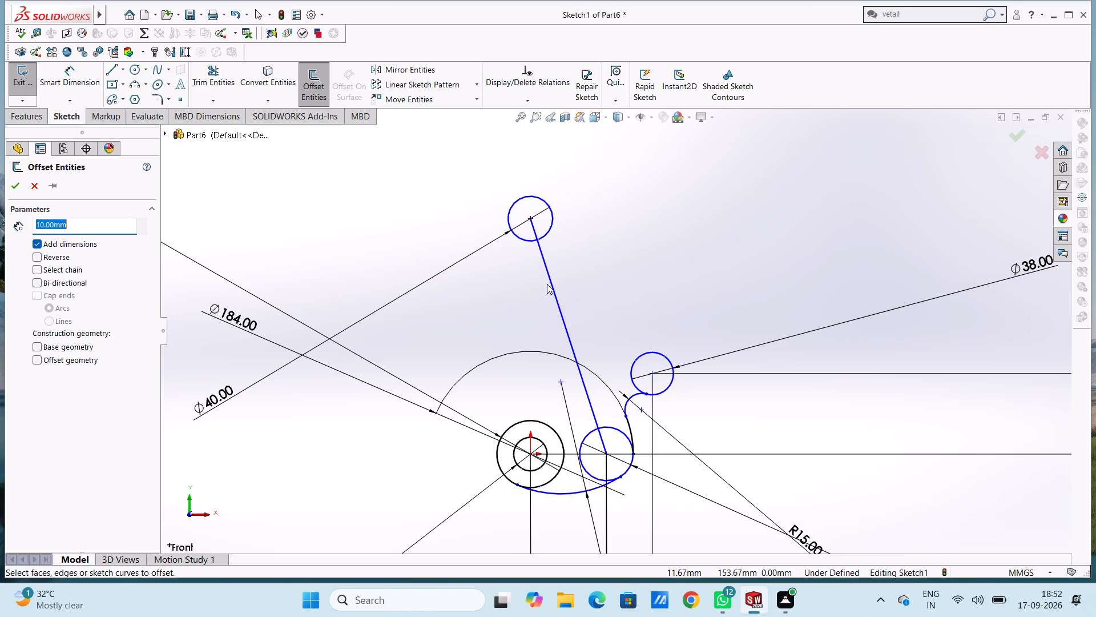
pyautogui.click(552, 286)
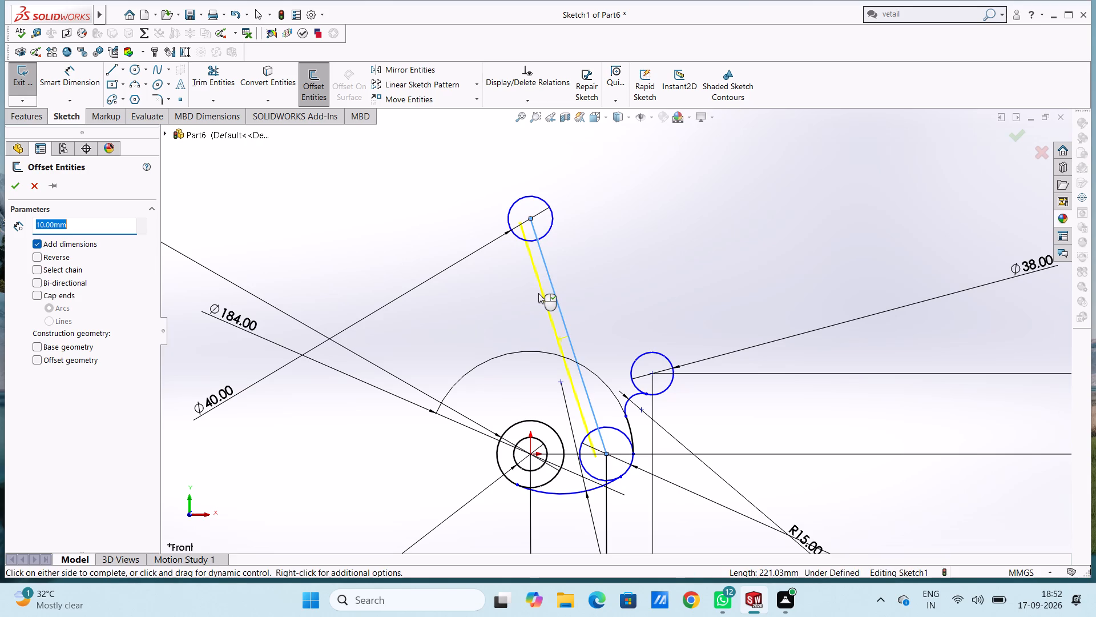
pyautogui.write('20')
pyautogui.press('Return')
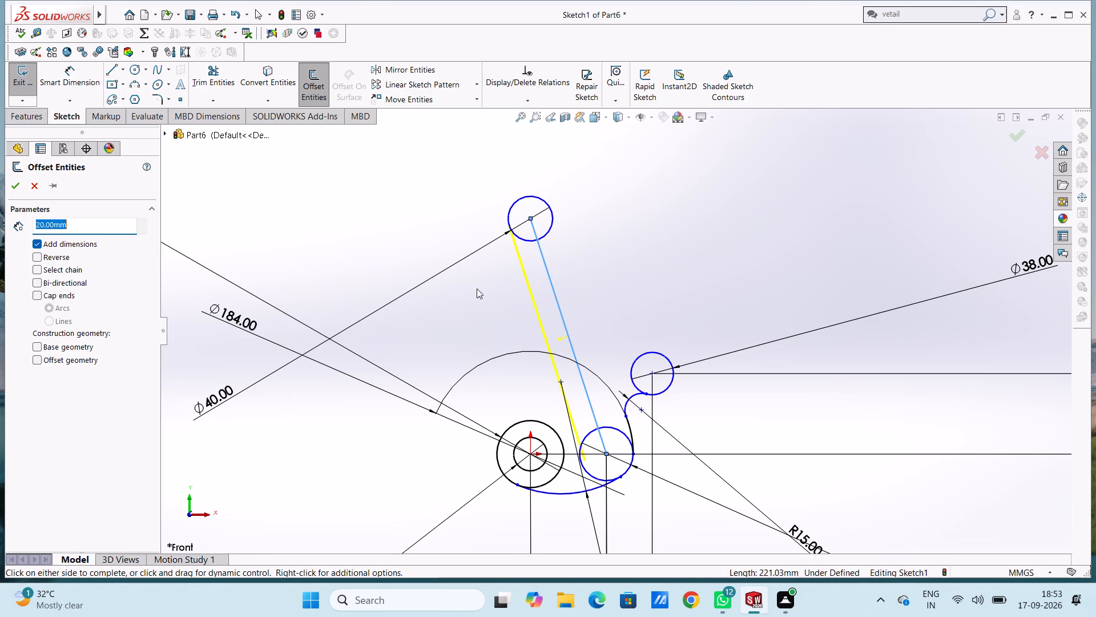
pyautogui.click(14, 189)
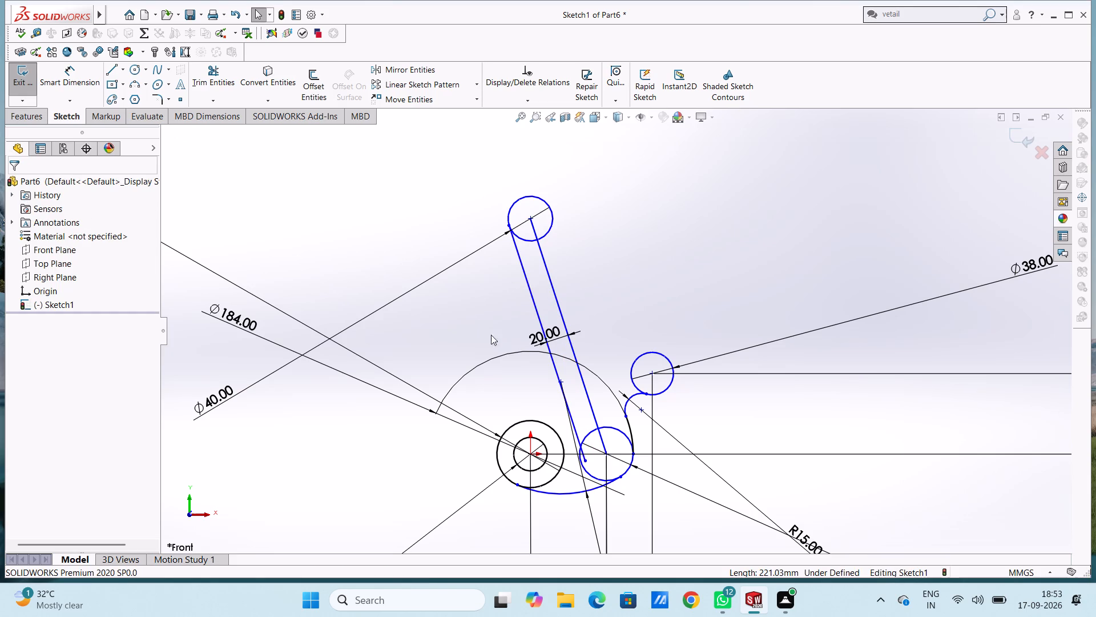
# Draw a three-point arc of 45 mm radius from the offset line to the upper edge of the 60 mm circle.
pyautogui.scroll(-6, 610, 466)
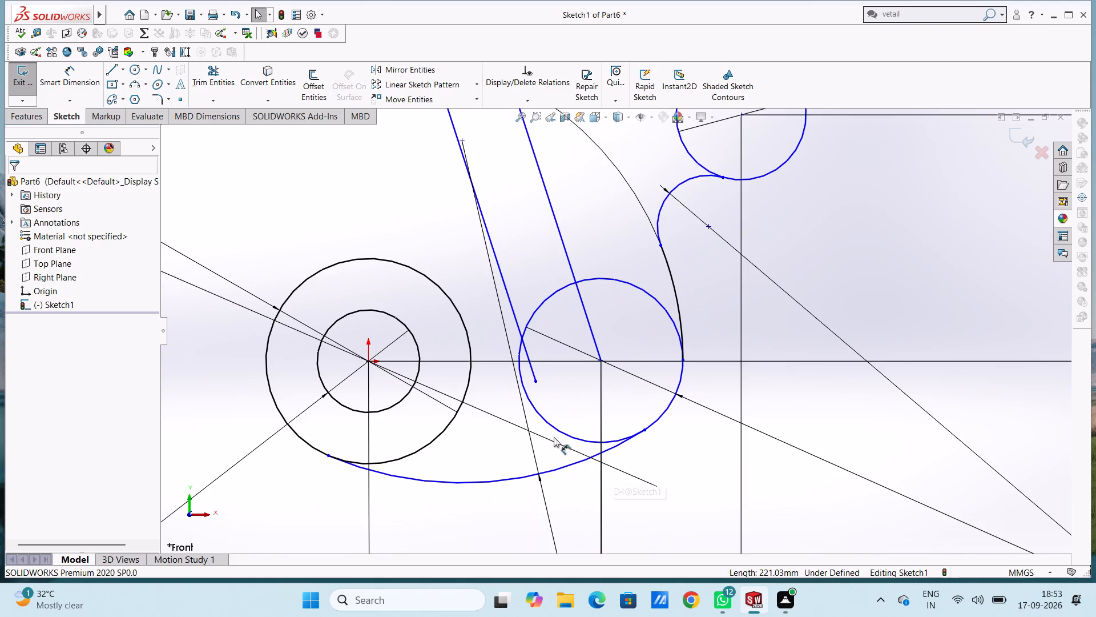
pyautogui.click(131, 85)
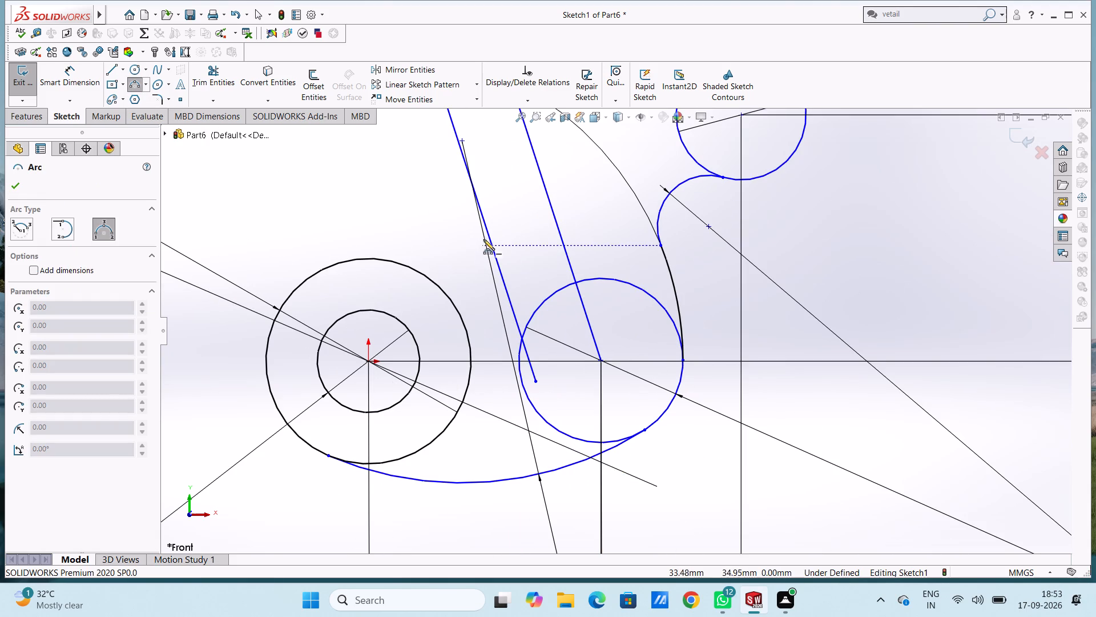
pyautogui.click(482, 218)
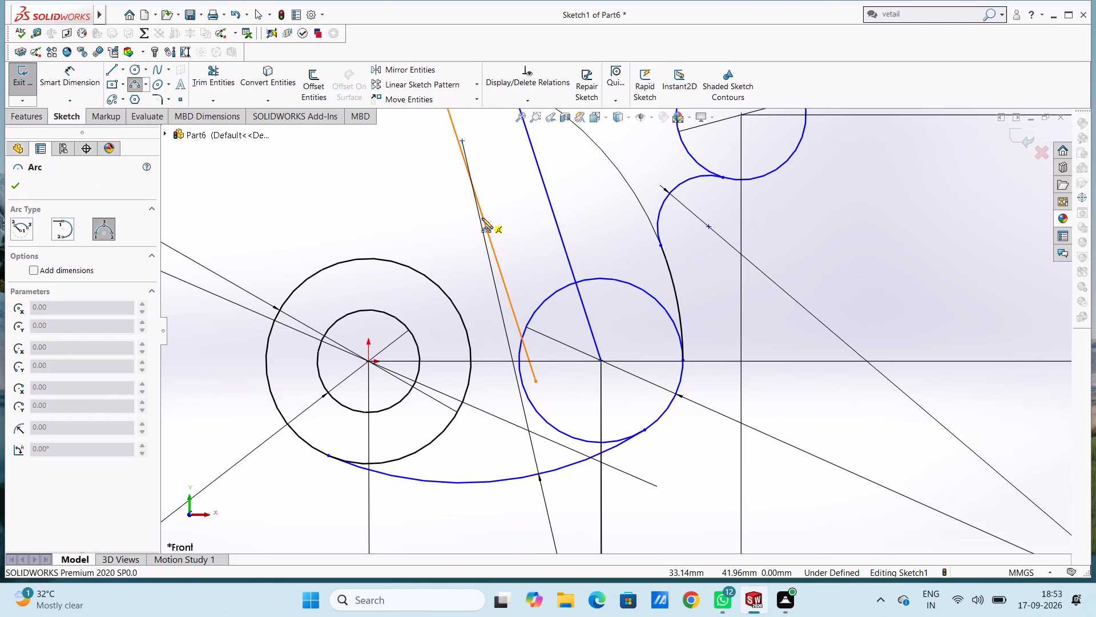
pyautogui.click(425, 278)
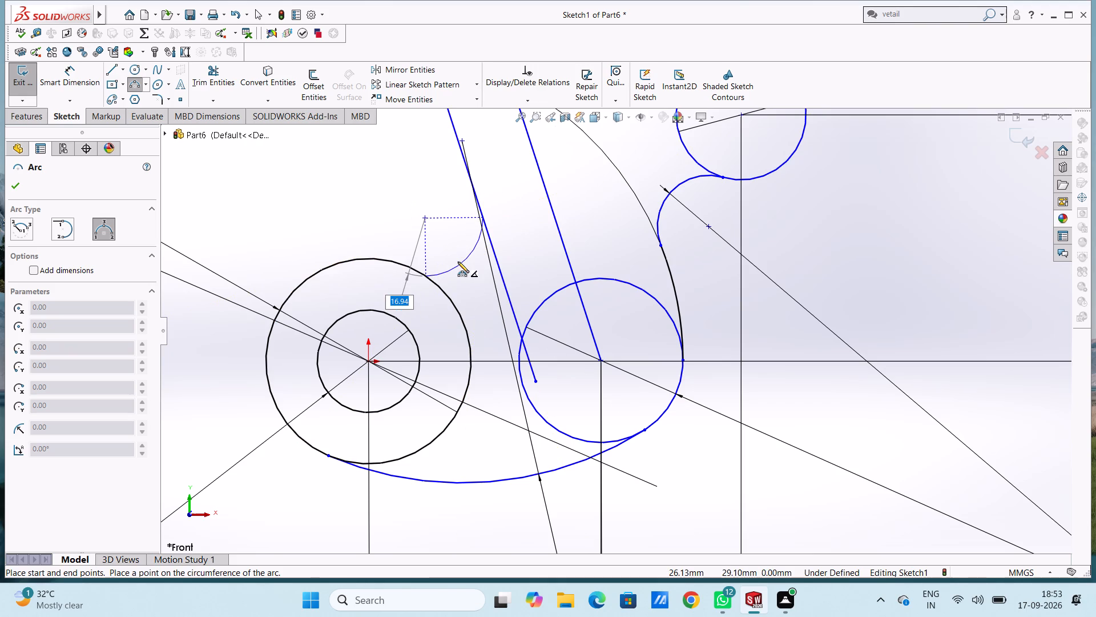
pyautogui.write('45')
pyautogui.press('Return')
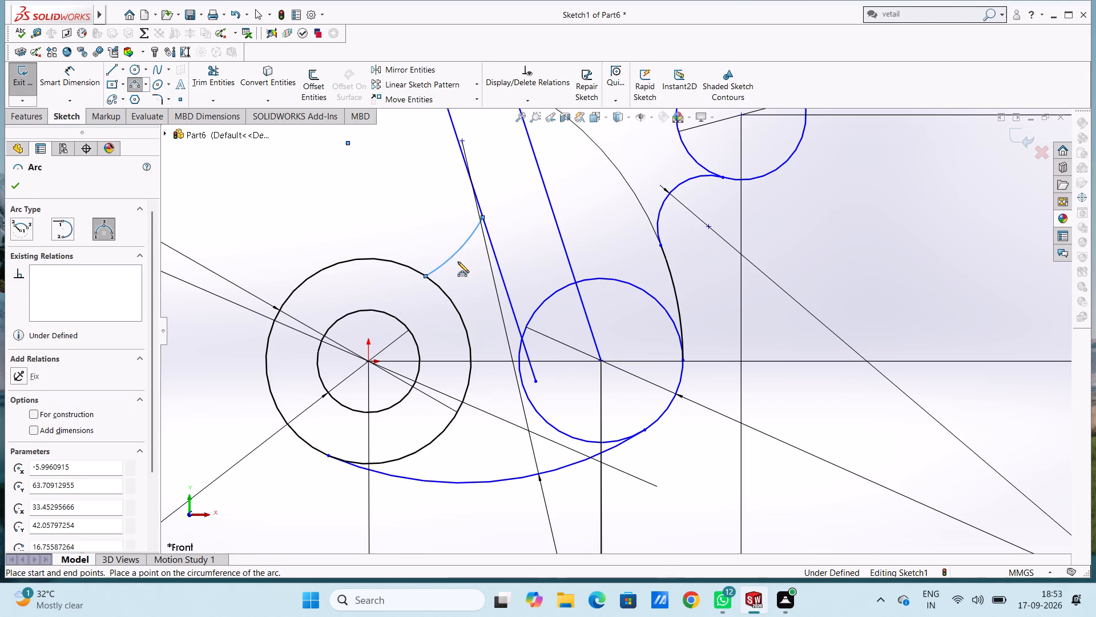
pyautogui.press('Escape')
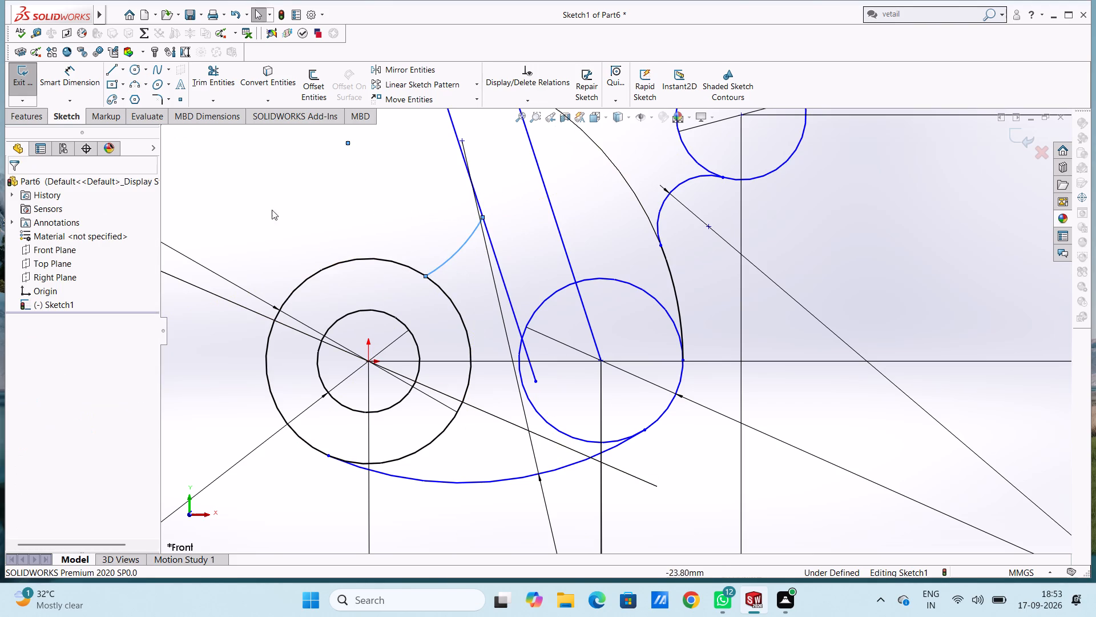
# Dimension the new arc between the offset line and the 60 mm circle with a 45 mm radius.
pyautogui.click(76, 83)
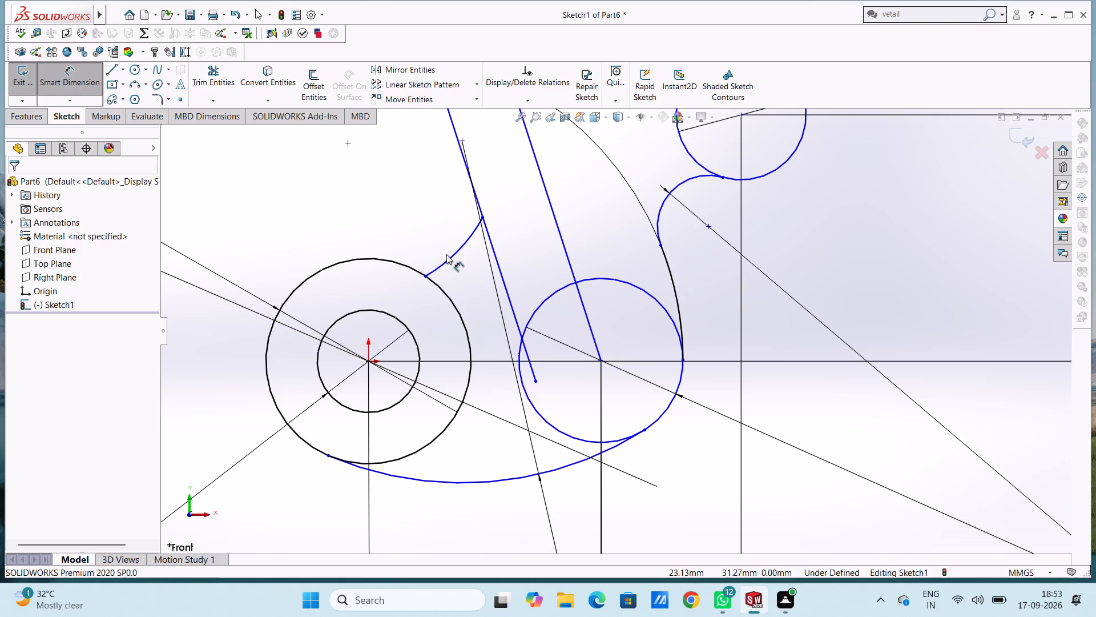
pyautogui.click(450, 257)
pyautogui.scroll(4, 628, 434)
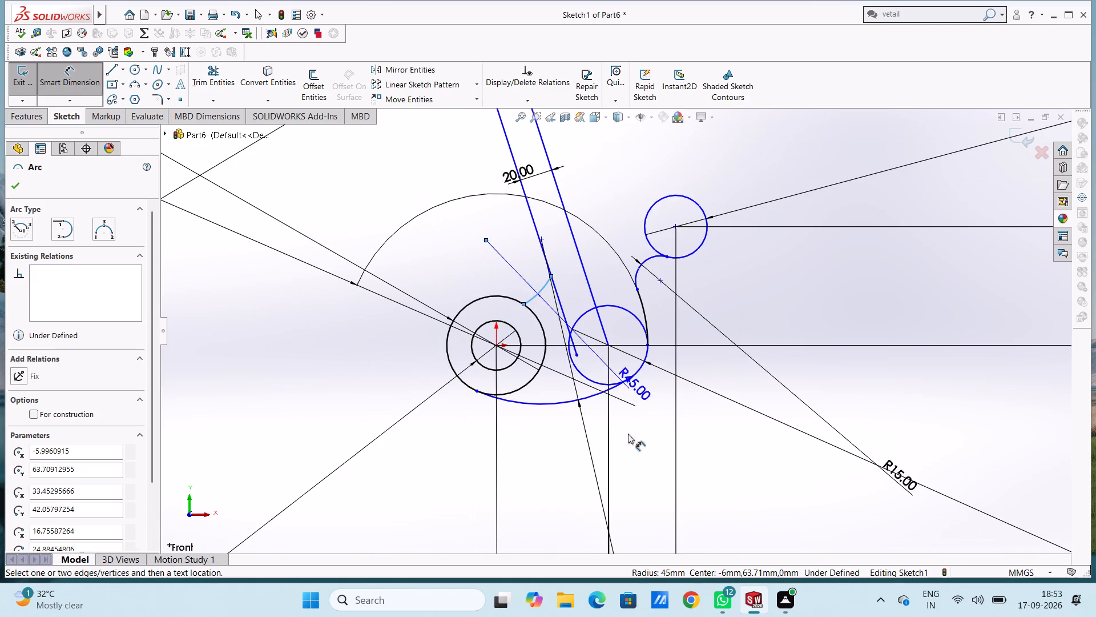
pyautogui.click(750, 493)
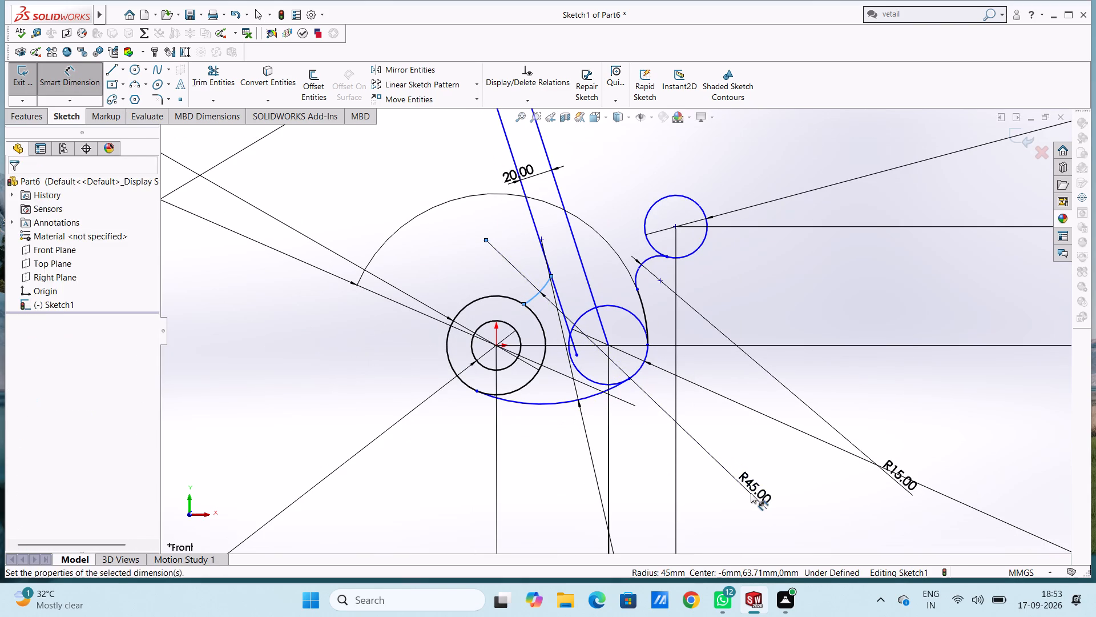
pyautogui.press('Return')
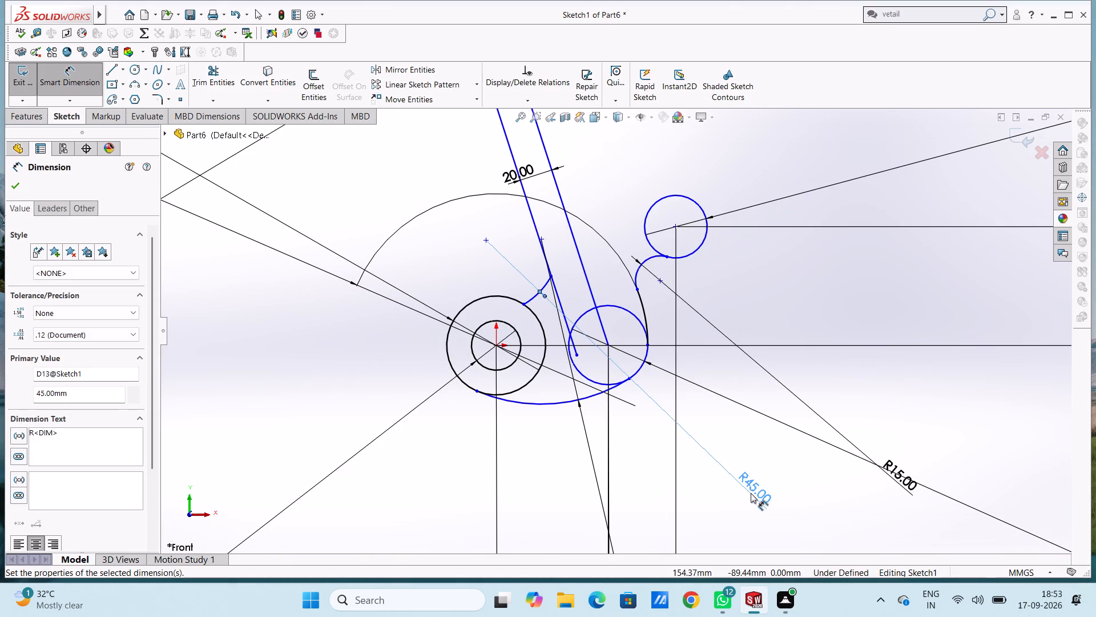
# Make the 45 mm radius arc tangent to the 60 mm circle around the origin.
pyautogui.click(737, 507)
pyautogui.press('Escape')
pyautogui.press('Escape')
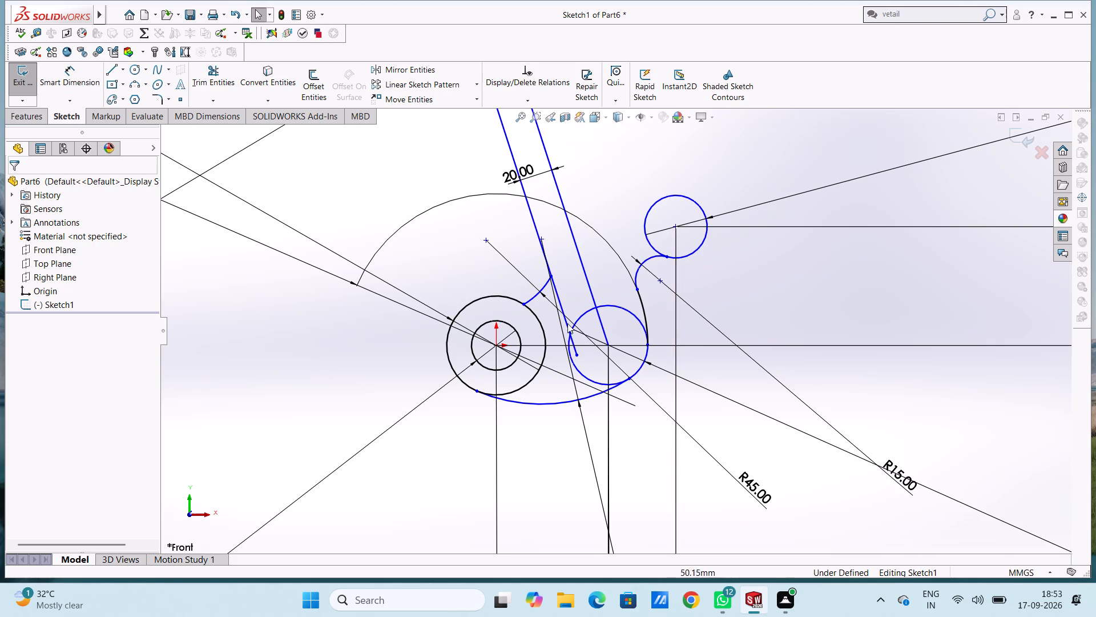
pyautogui.scroll(-4, 533, 273)
pyautogui.scroll(-3, 546, 331)
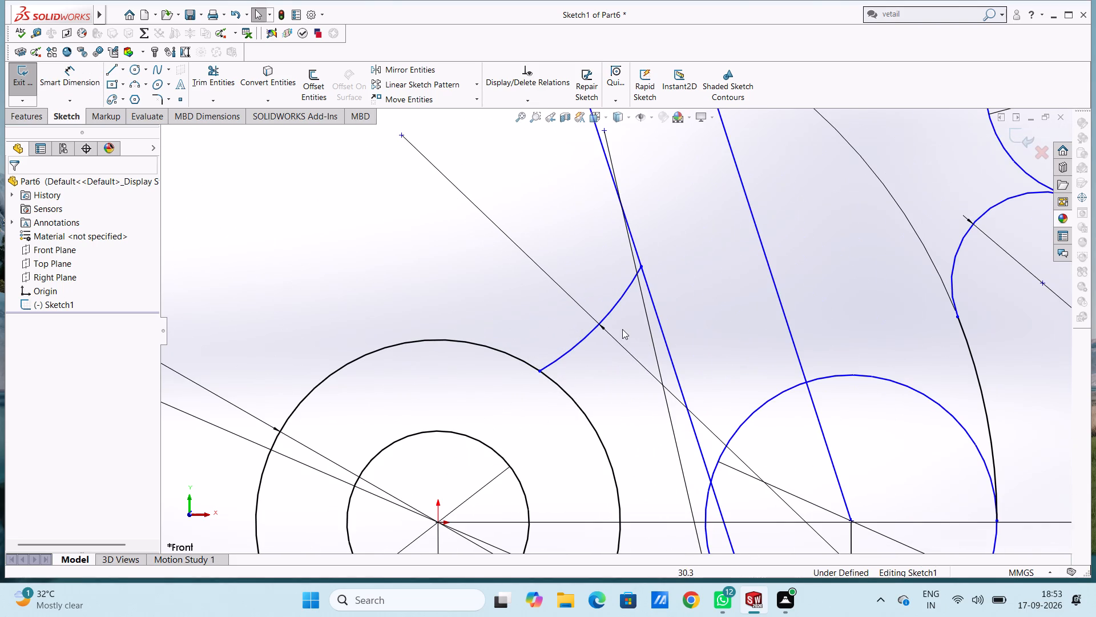
pyautogui.click(560, 358)
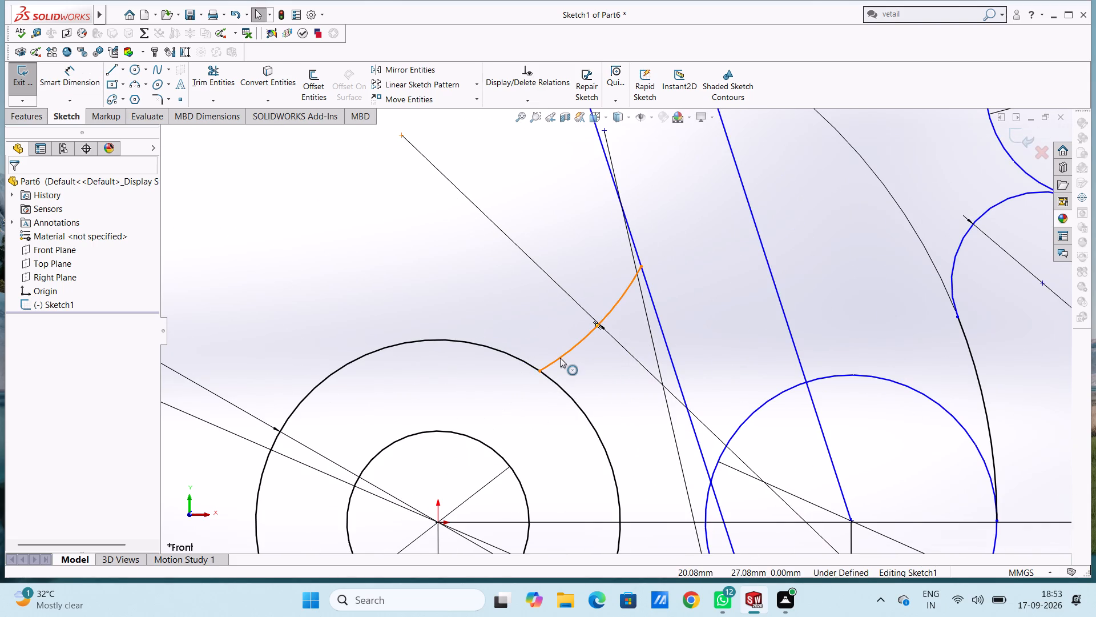
pyautogui.keyDown('ctrl'); pyautogui.click(503, 354); pyautogui.keyUp('ctrl')
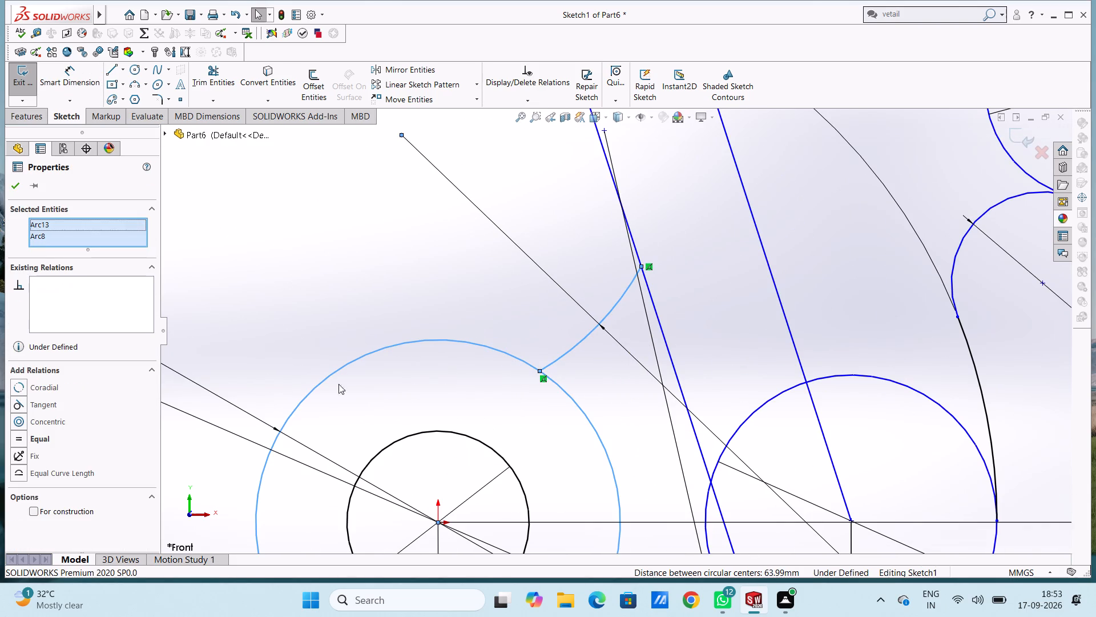
pyautogui.click(24, 403)
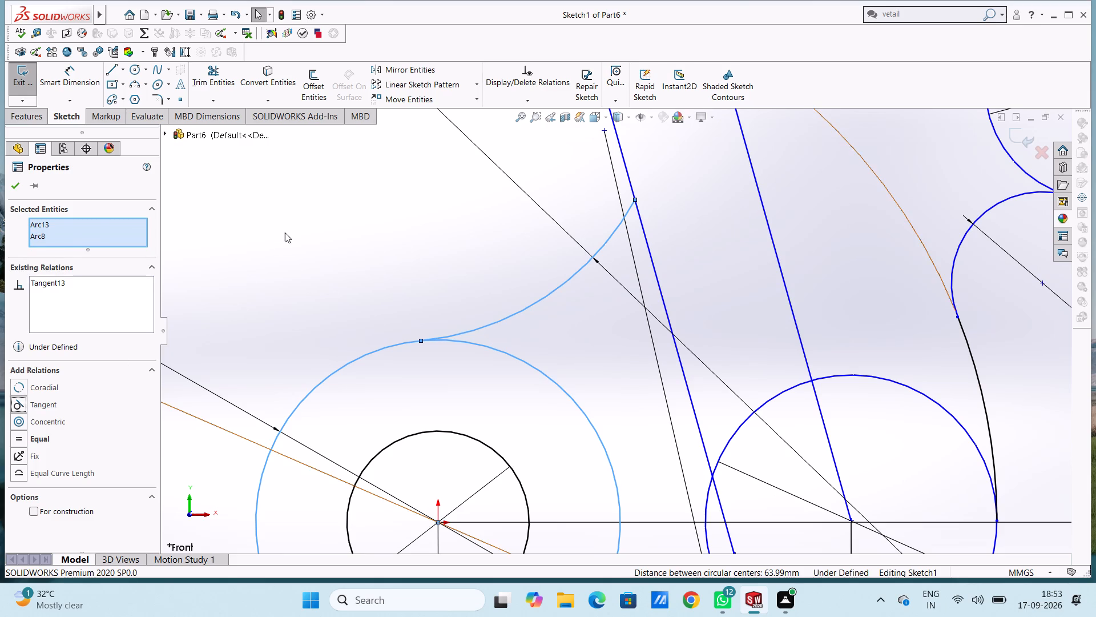
pyautogui.click(285, 233)
# Make the 45 mm radius arc tangent to the offset slanted line.
pyautogui.scroll(5, 441, 274)
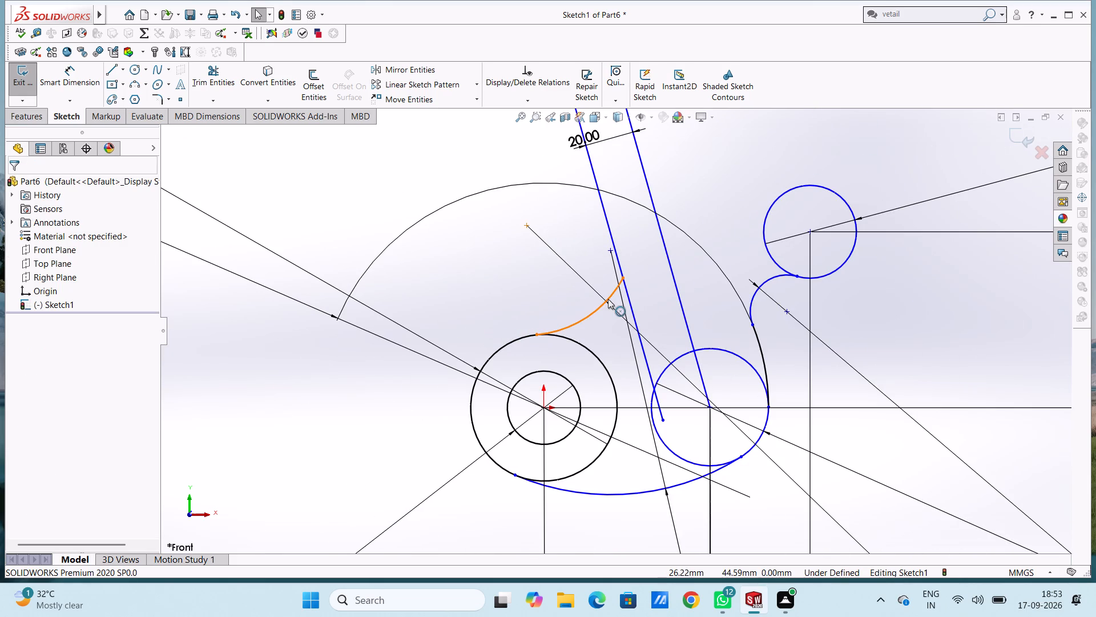
pyautogui.click(608, 299)
pyautogui.keyDown('ctrl'); pyautogui.click(608, 227); pyautogui.keyUp('ctrl')
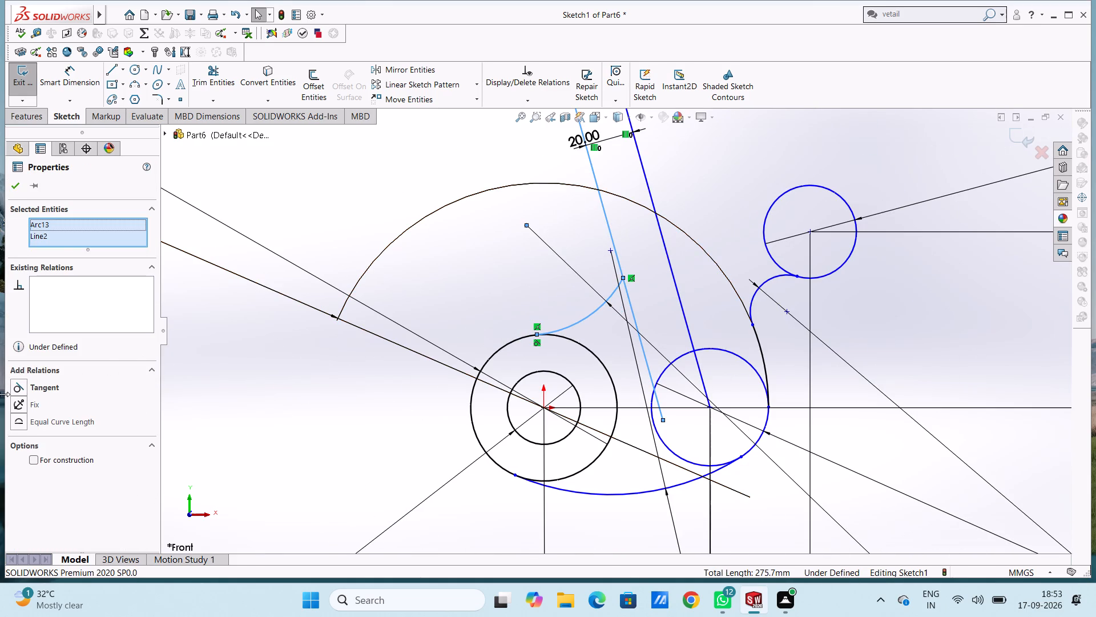
pyautogui.click(18, 384)
pyautogui.click(288, 391)
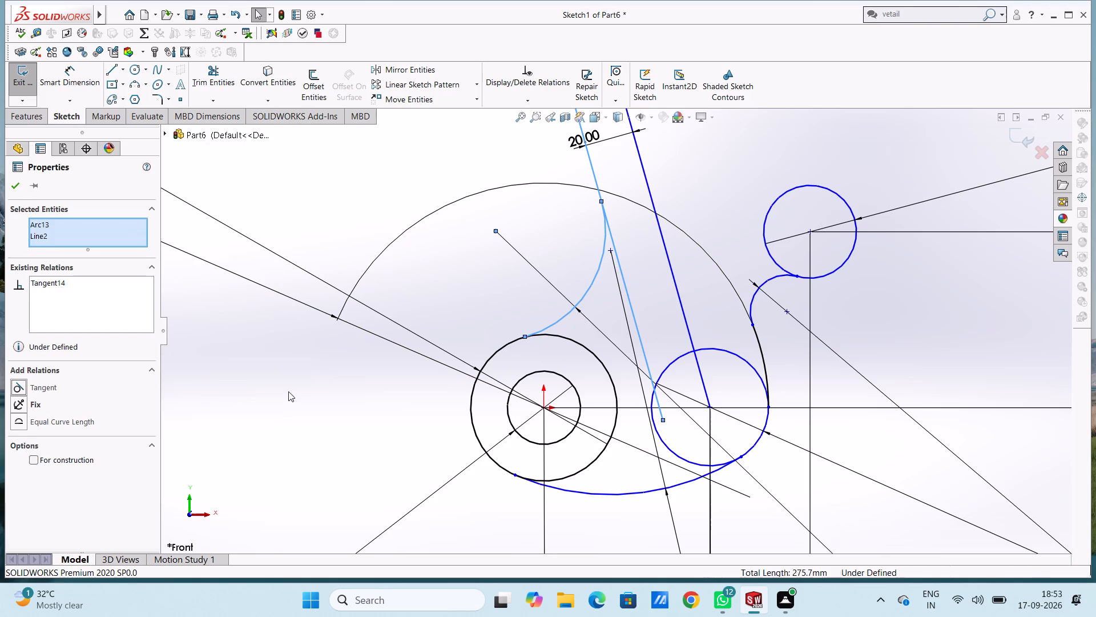
# Trim the offset line's excess below the 45 mm arc and the origin-side portion of the 48 mm circle up to the slanted centre line.
pyautogui.scroll(5, 308, 393)
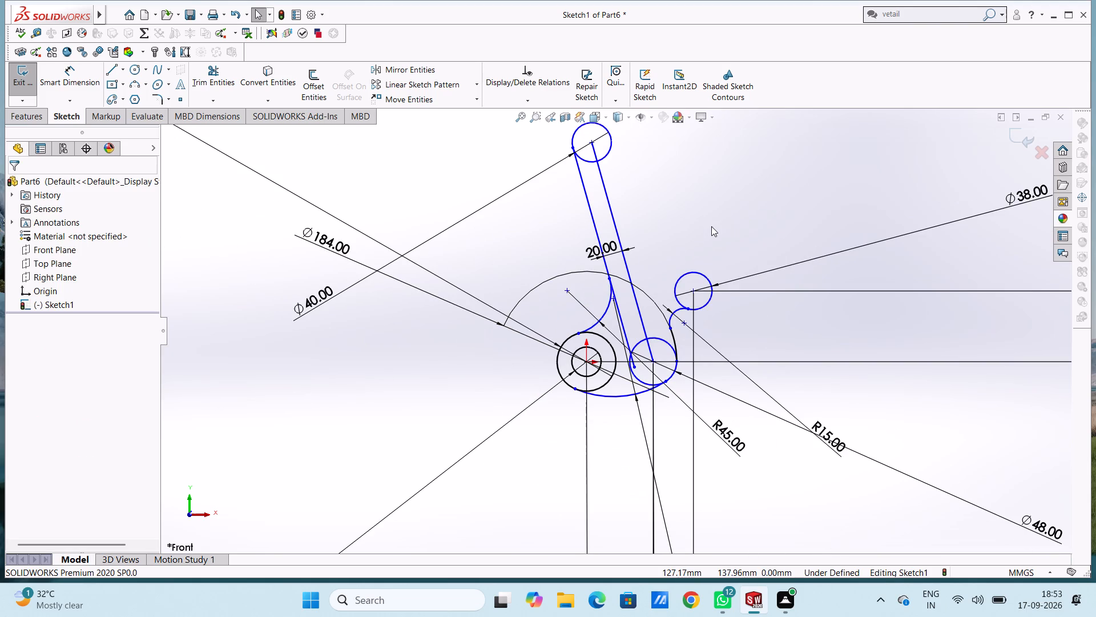
pyautogui.scroll(-2, 711, 226)
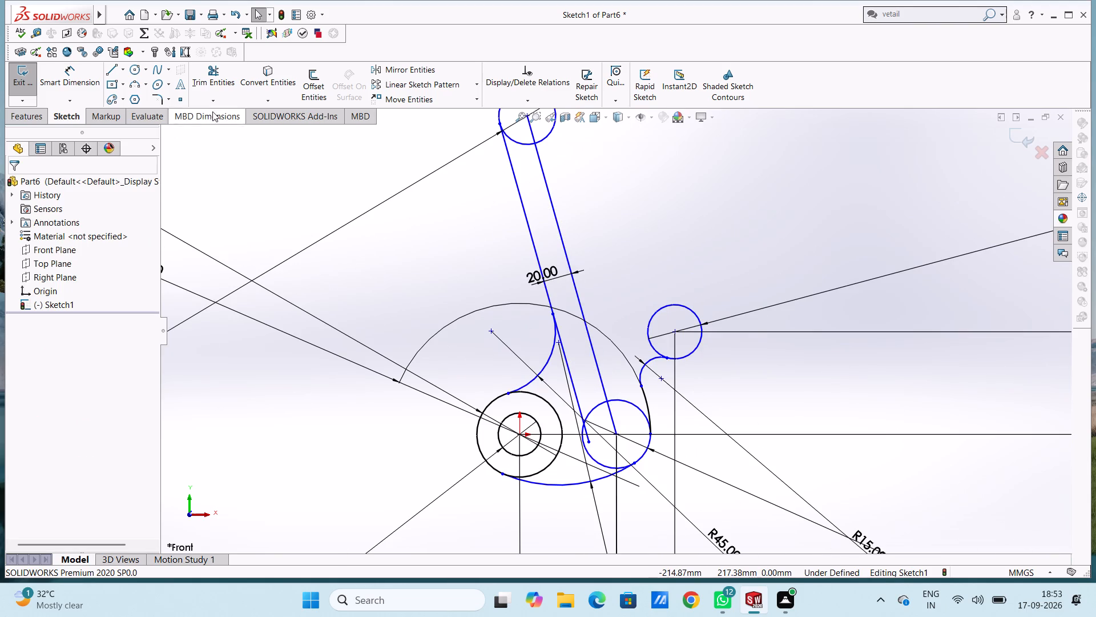
pyautogui.click(215, 91)
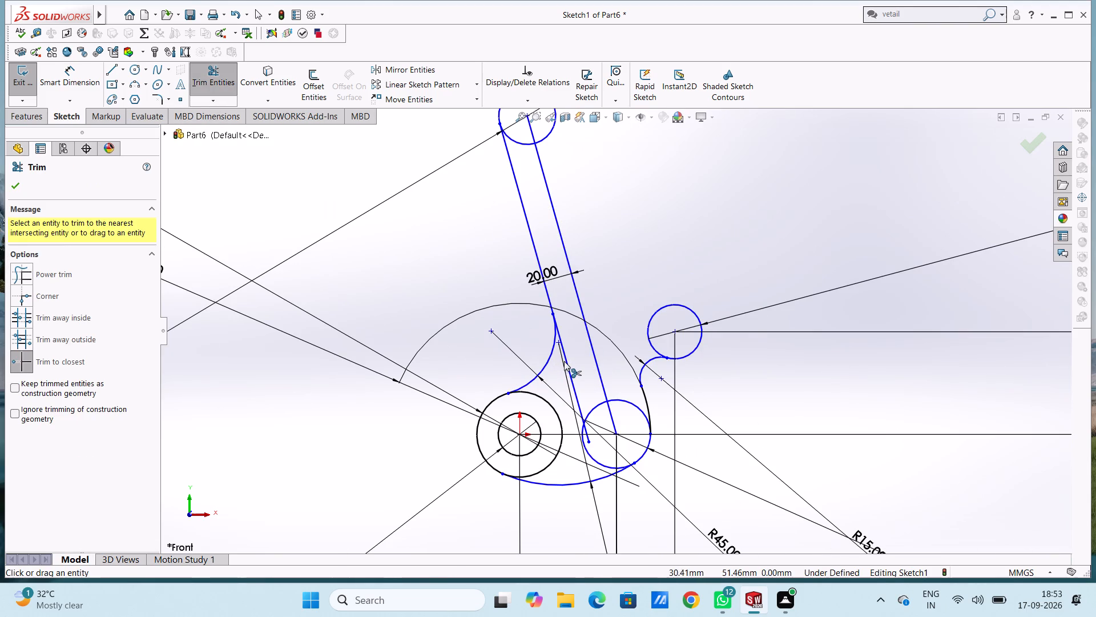
pyautogui.click(565, 361)
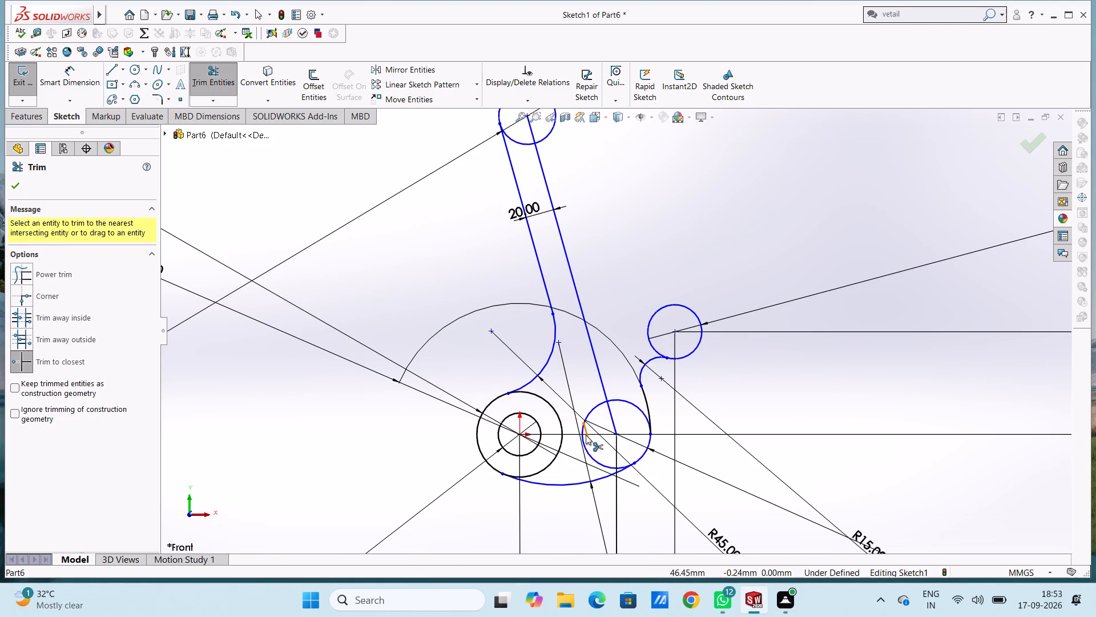
pyautogui.click(586, 435)
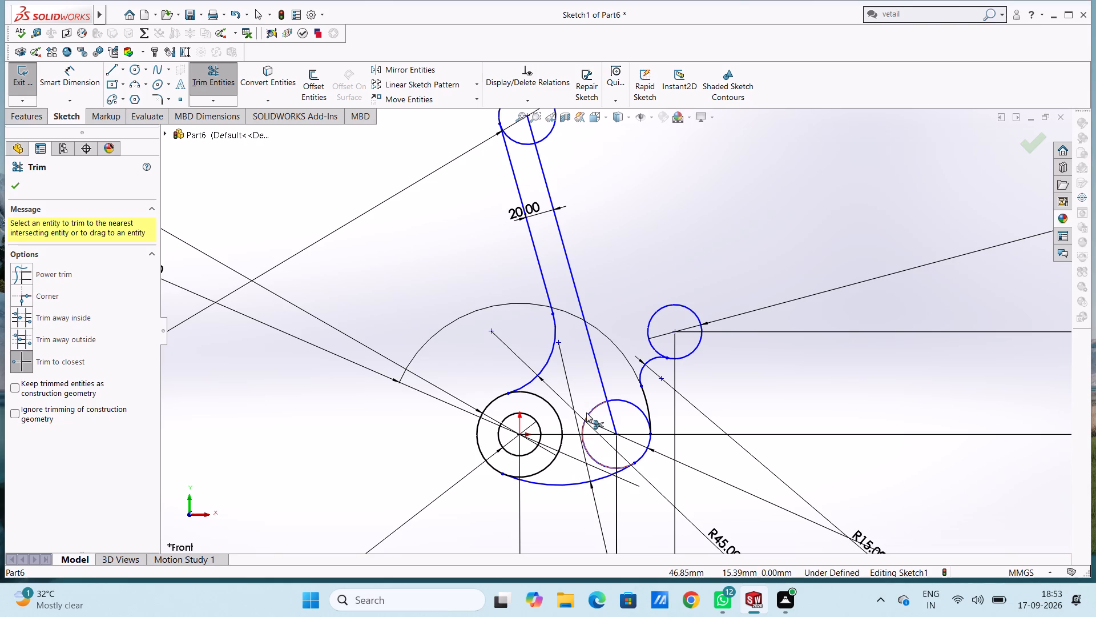
pyautogui.click(590, 411)
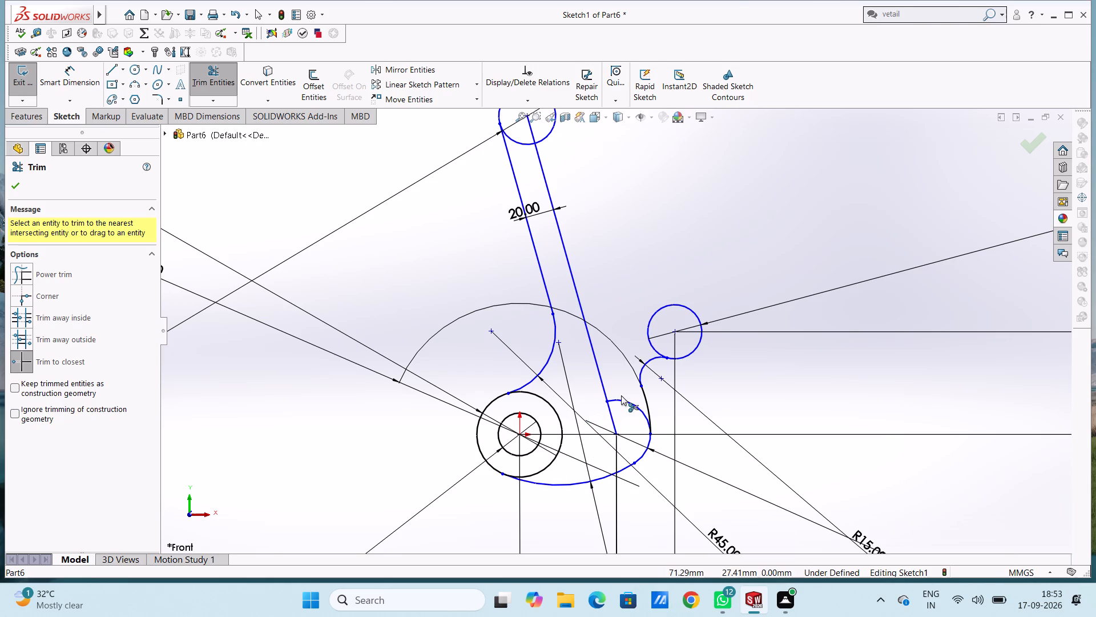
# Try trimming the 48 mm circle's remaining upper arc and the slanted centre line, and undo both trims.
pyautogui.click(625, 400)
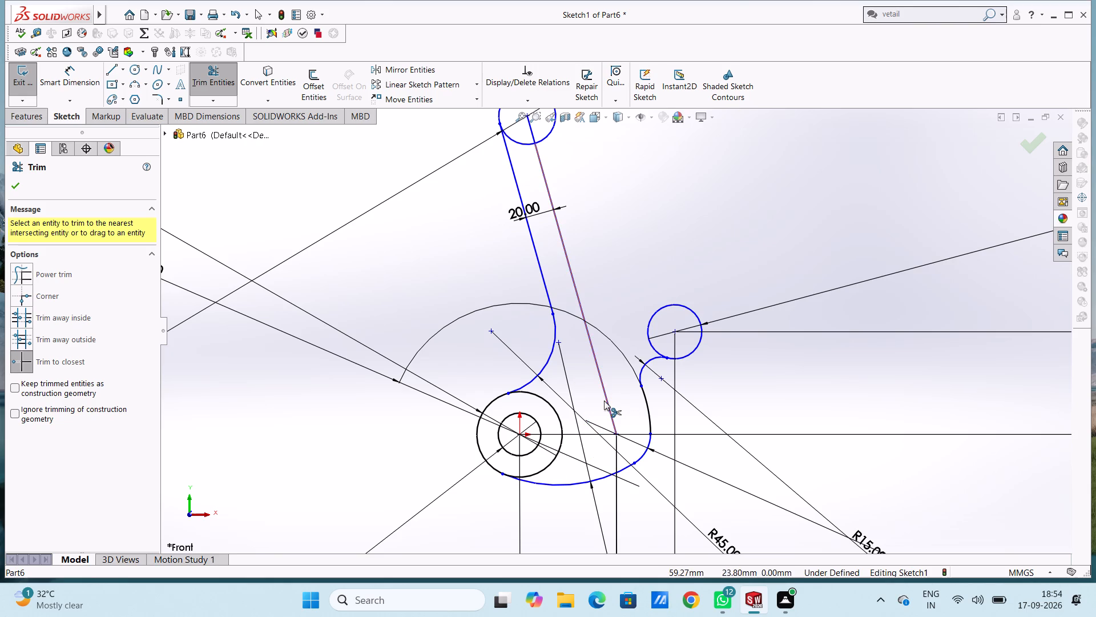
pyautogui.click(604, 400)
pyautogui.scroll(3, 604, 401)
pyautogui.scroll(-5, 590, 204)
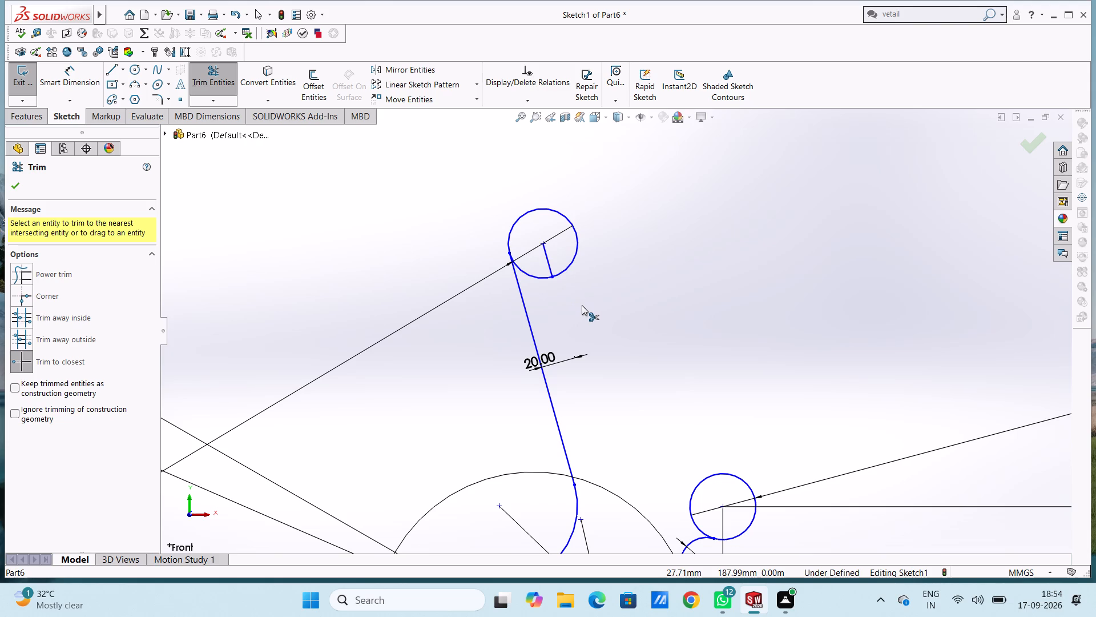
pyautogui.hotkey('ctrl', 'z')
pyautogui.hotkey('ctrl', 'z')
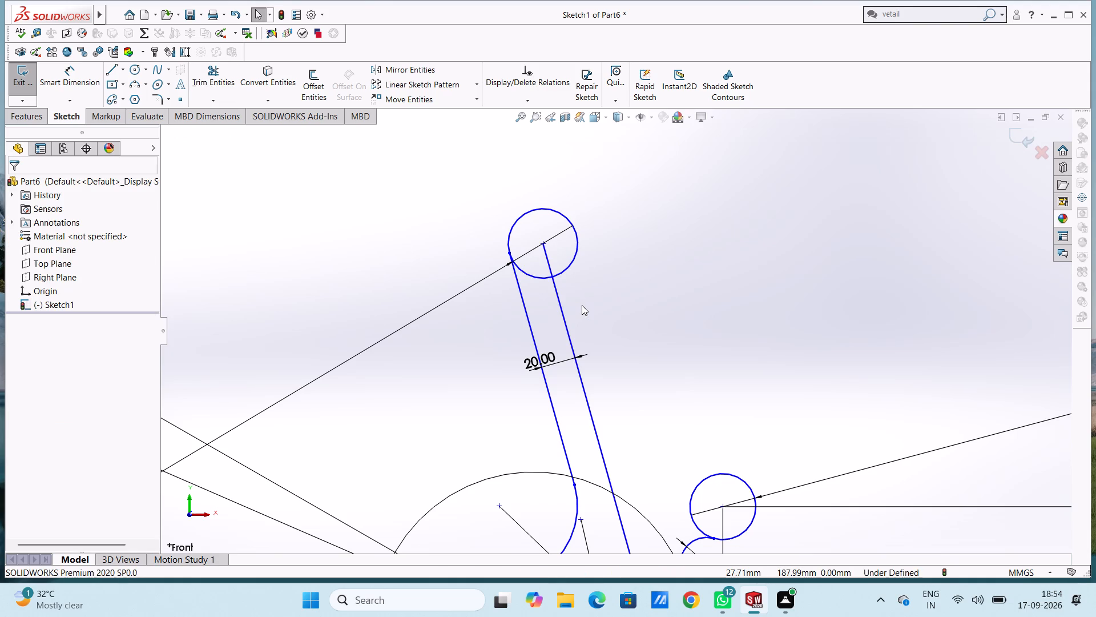
# Trim only the remaining upper arc of the 48 mm circle, leaving the slanted centre line in place.
pyautogui.scroll(3, 582, 305)
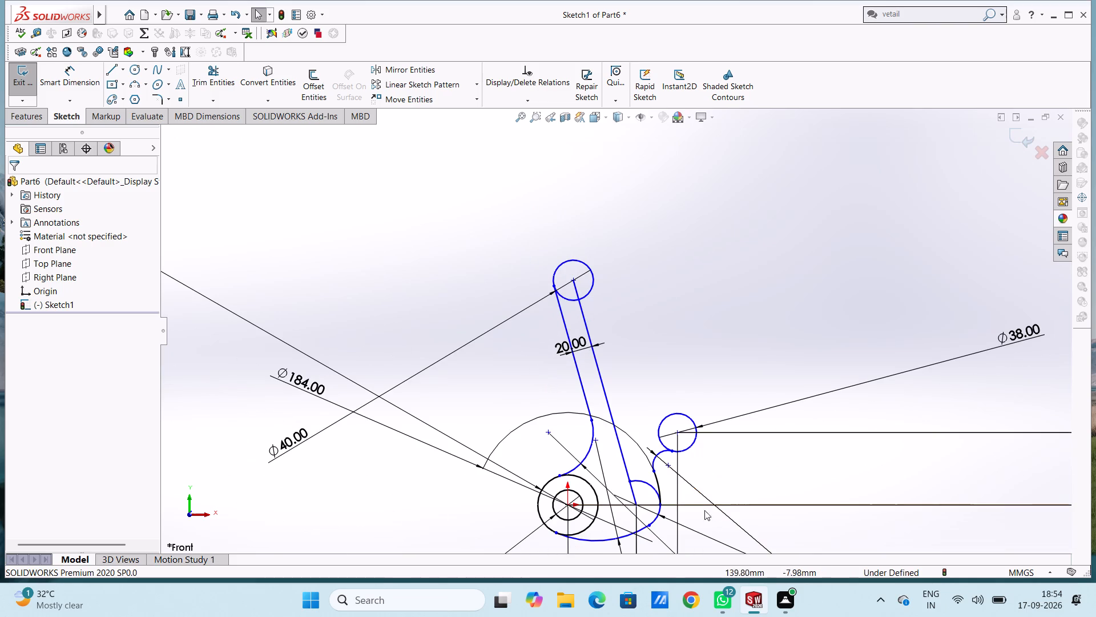
pyautogui.scroll(-3, 648, 455)
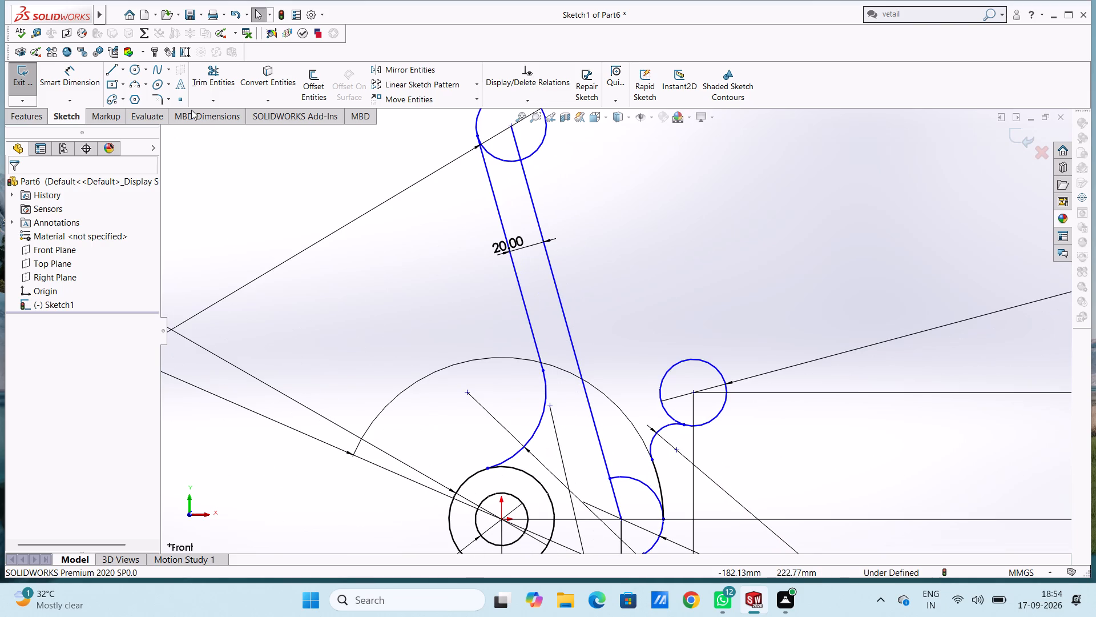
pyautogui.click(215, 77)
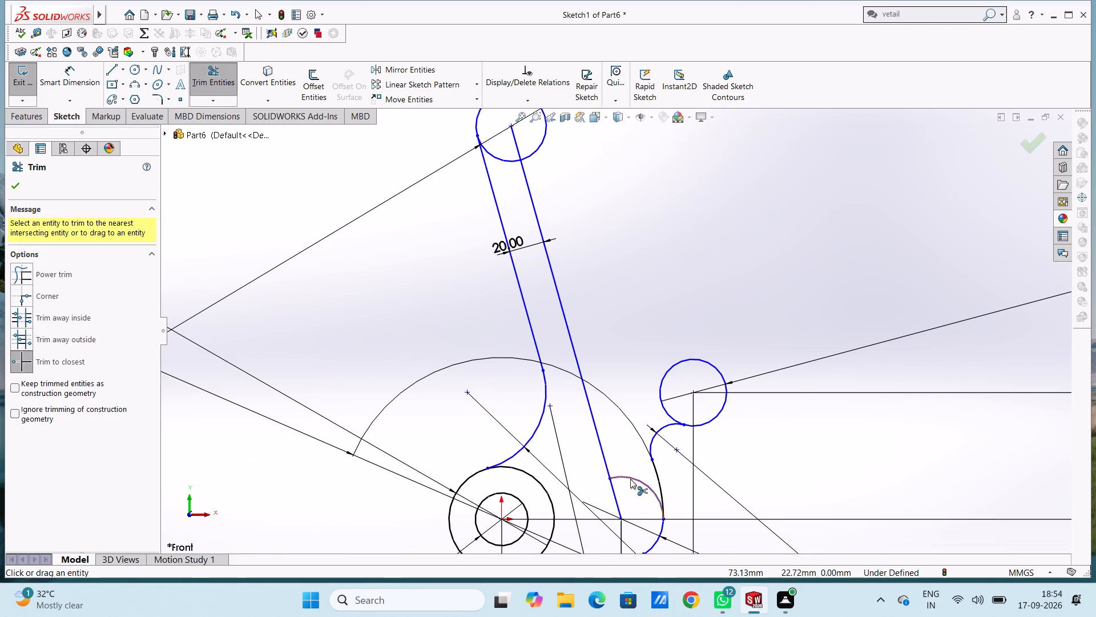
pyautogui.click(630, 479)
pyautogui.scroll(3, 631, 479)
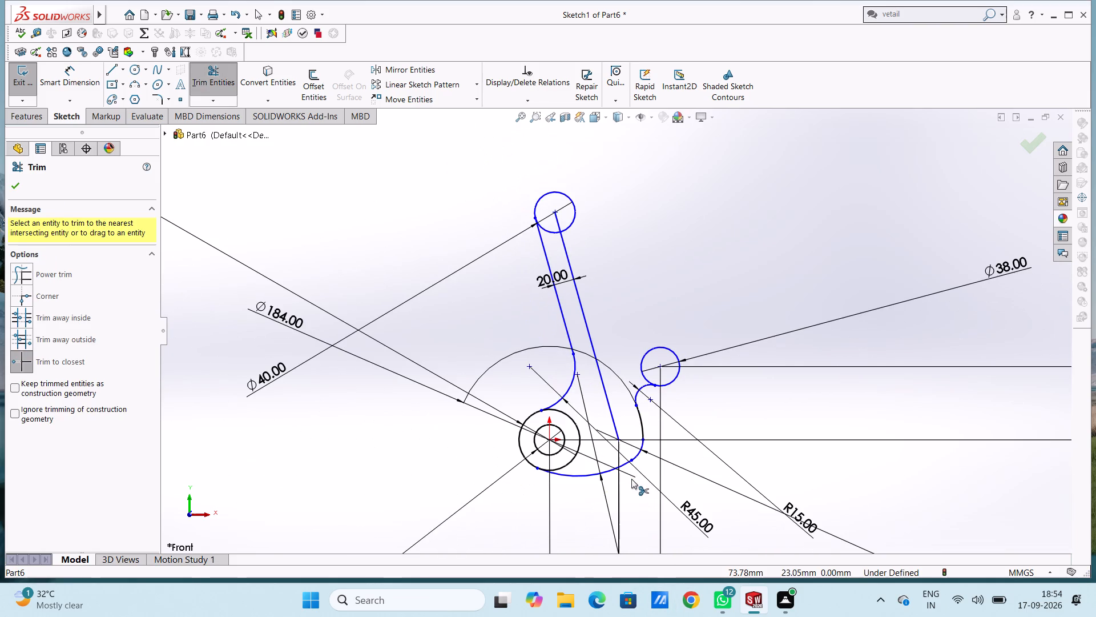
pyautogui.press('Escape')
pyautogui.press('Escape')
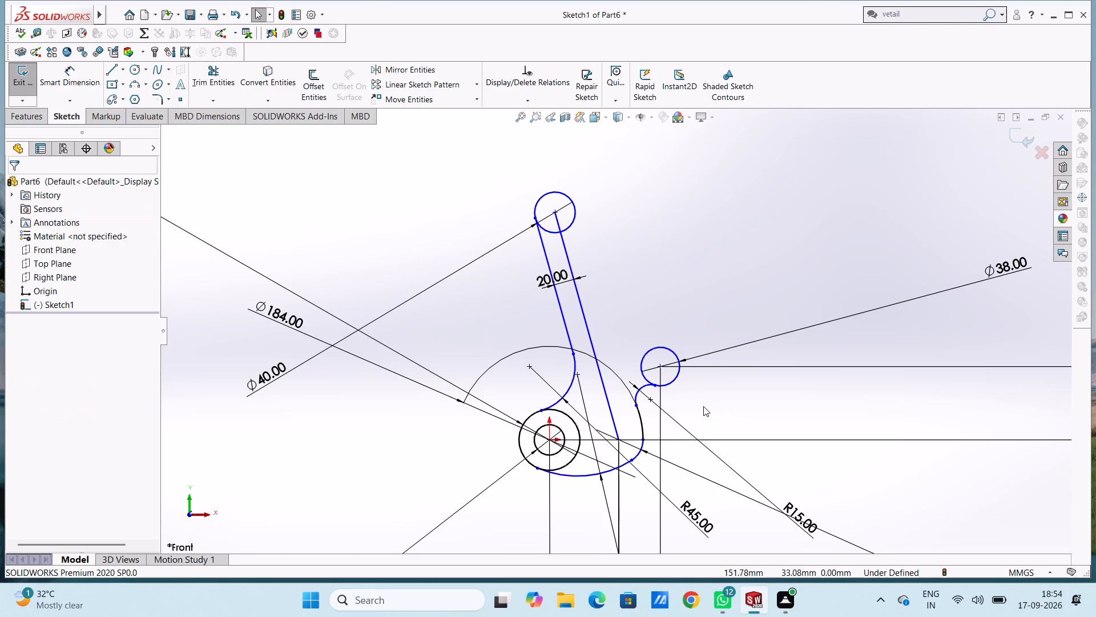
# Offset the slanted centre line by 20 mm in the reverse direction, away from the origin, with its offset dimension added.
pyautogui.scroll(-3, 599, 350)
pyautogui.scroll(2, 559, 353)
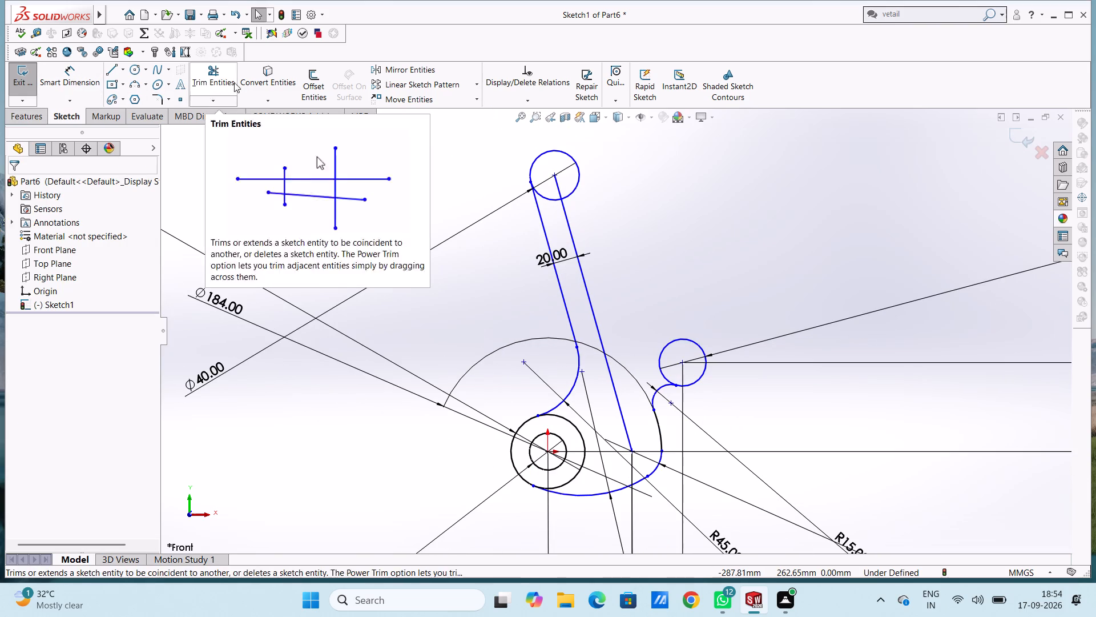
pyautogui.click(313, 69)
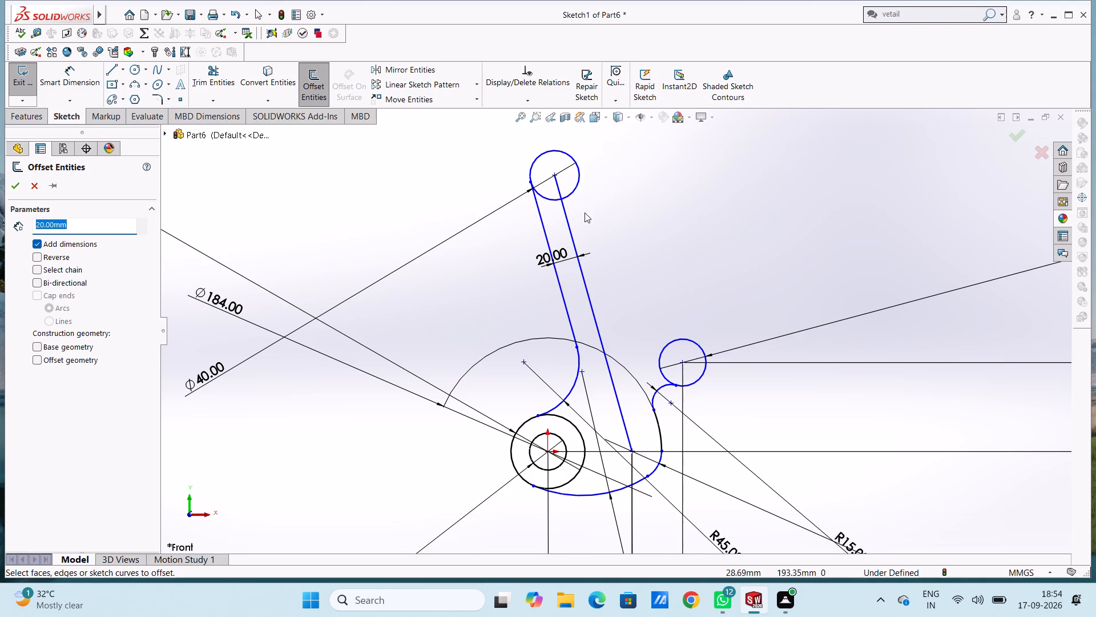
pyautogui.click(567, 224)
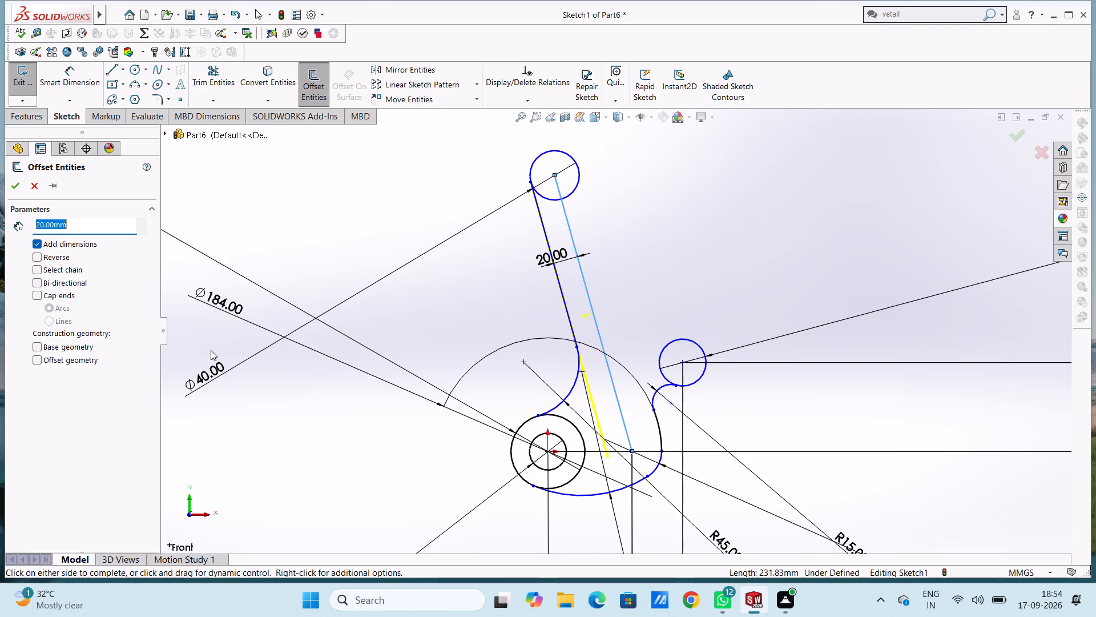
pyautogui.click(38, 255)
pyautogui.click(17, 187)
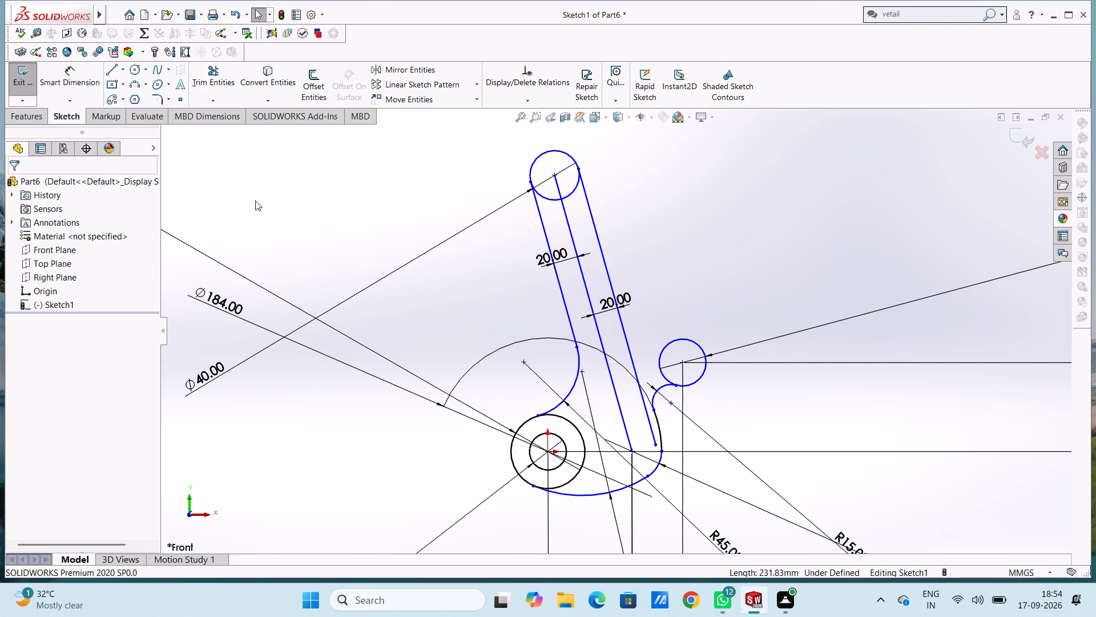
# Draw a circle of 144 mm radius centred on the origin.
pyautogui.click(138, 74)
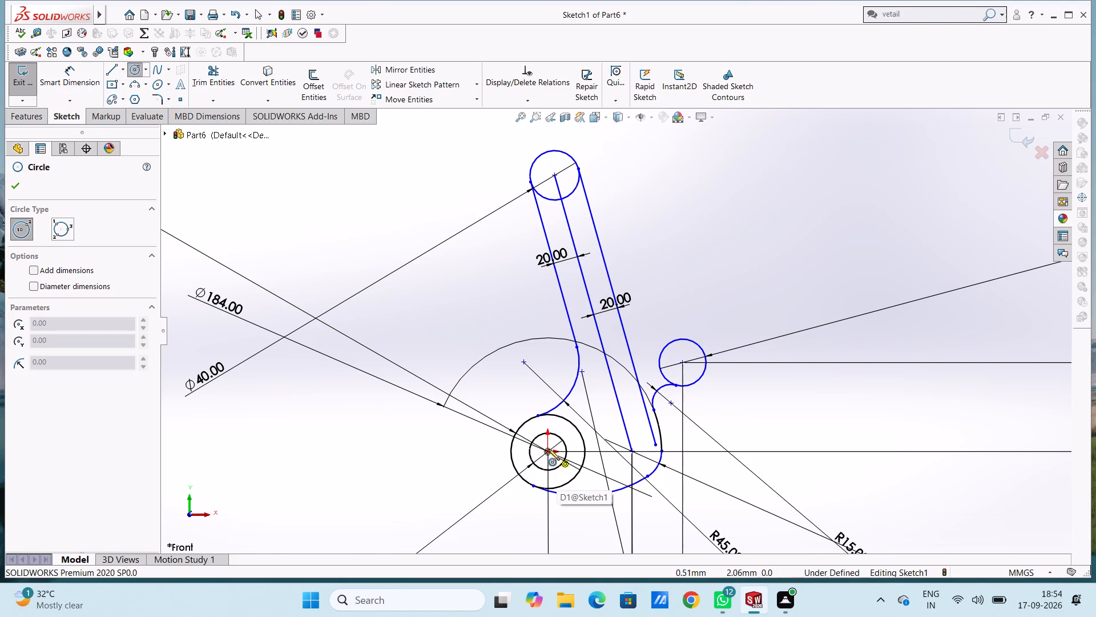
pyautogui.click(549, 450)
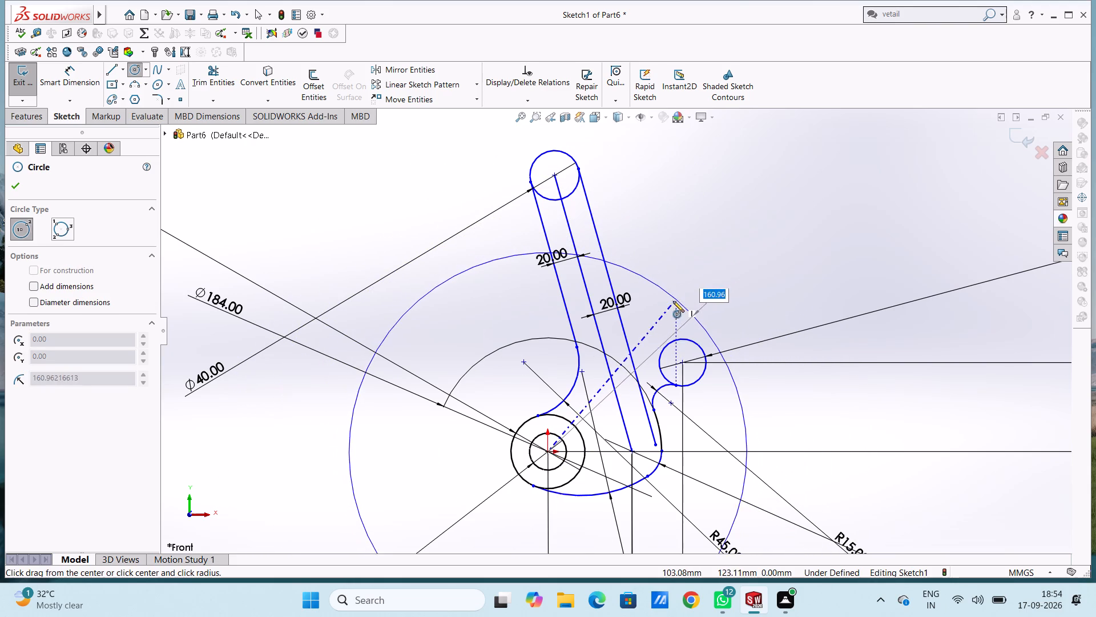
pyautogui.press('1')
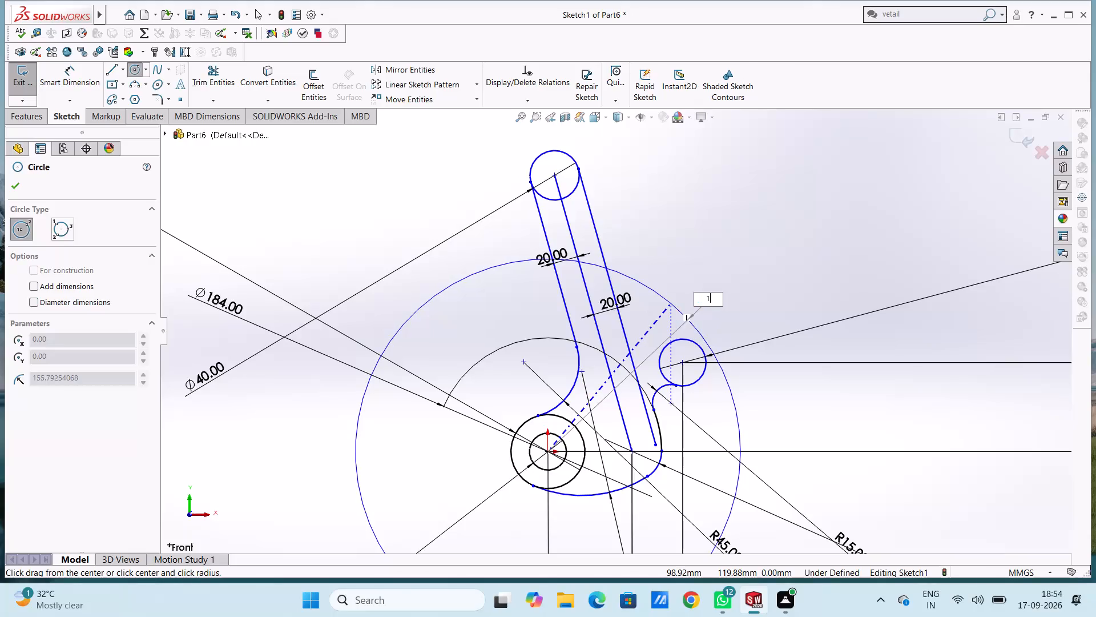
pyautogui.write('44')
pyautogui.press('Return')
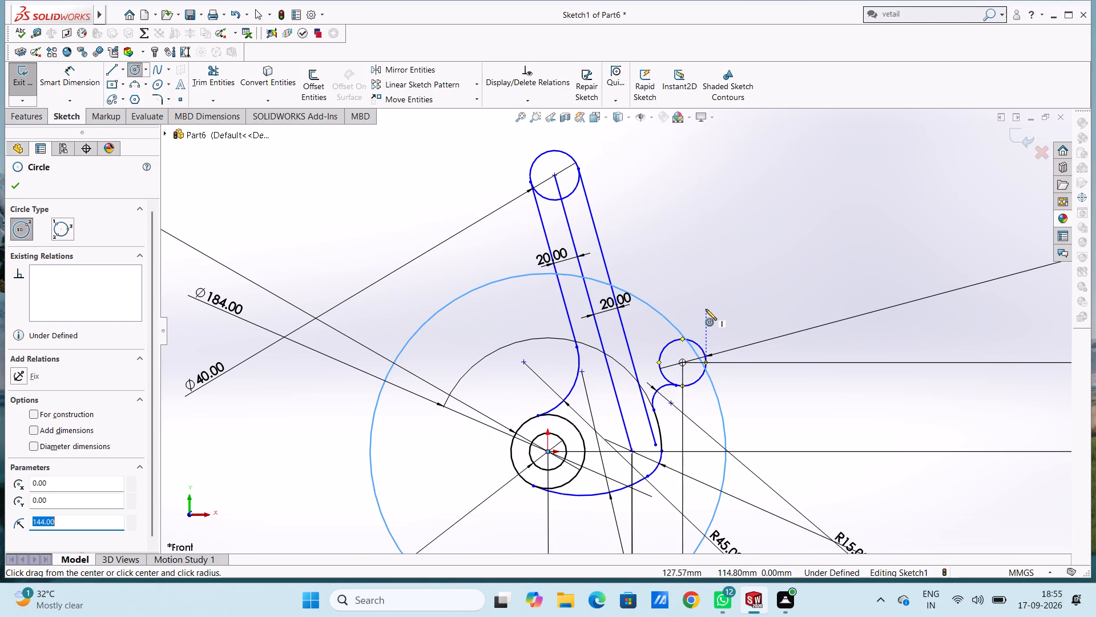
# Draw a second circle centred on the origin, about 149.6 mm in radius, tangent to the outer side of the 38 mm circle.
pyautogui.click(547, 450)
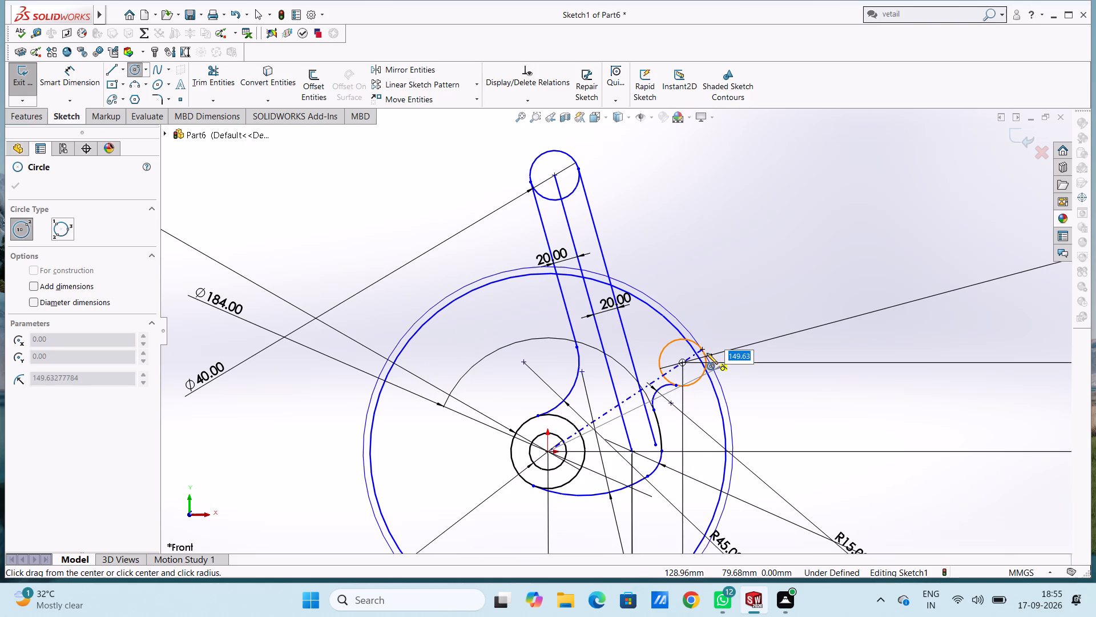
pyautogui.click(703, 350)
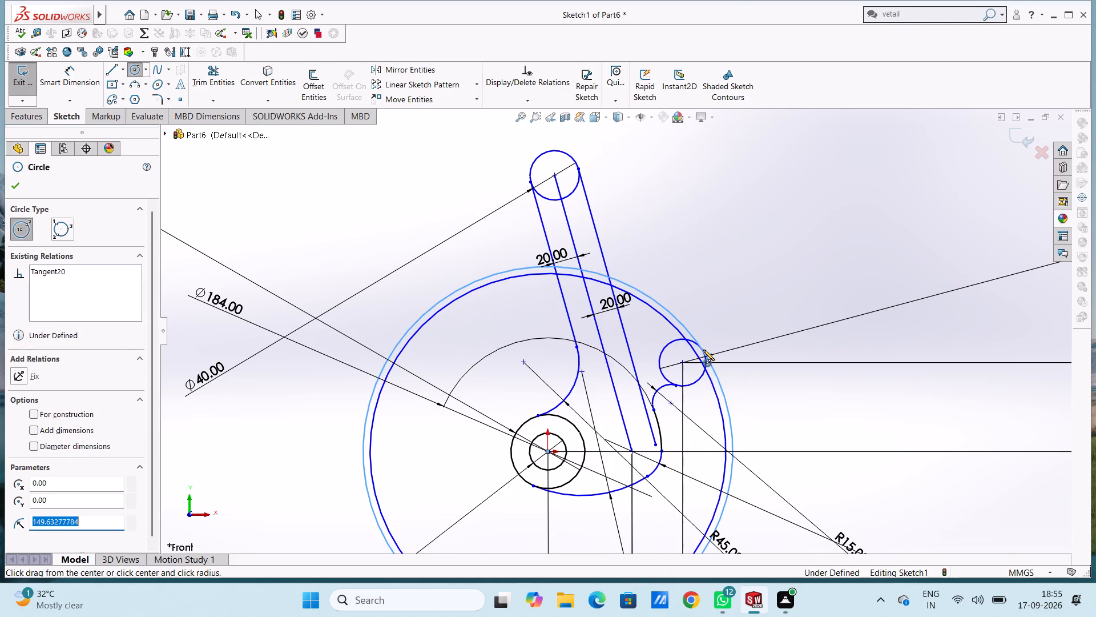
pyautogui.press('Escape')
pyautogui.press('Escape')
pyautogui.press('Escape')
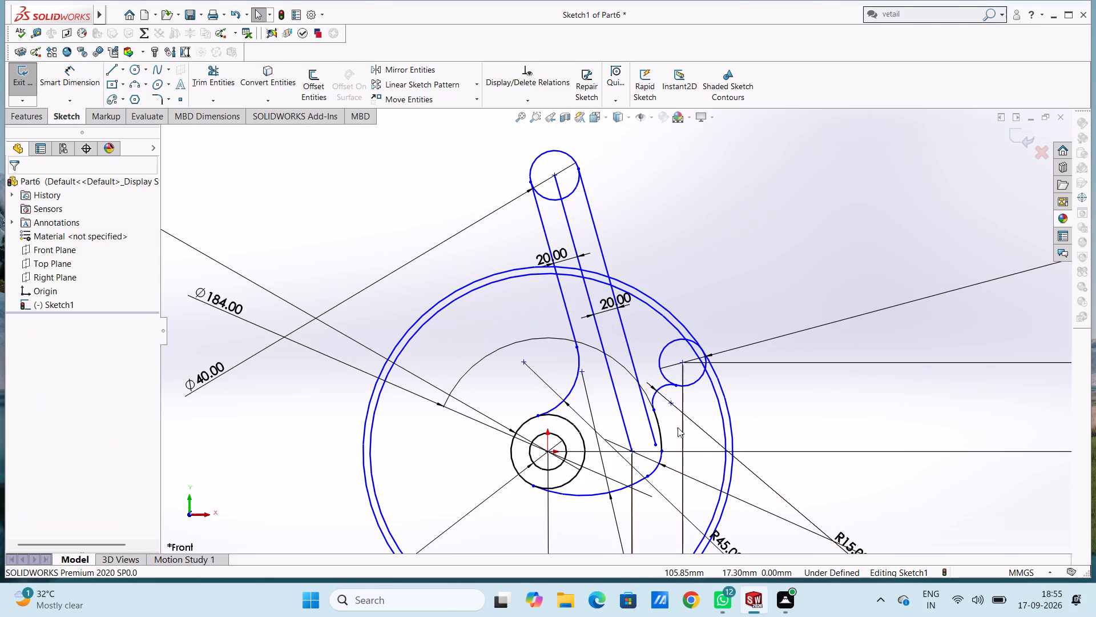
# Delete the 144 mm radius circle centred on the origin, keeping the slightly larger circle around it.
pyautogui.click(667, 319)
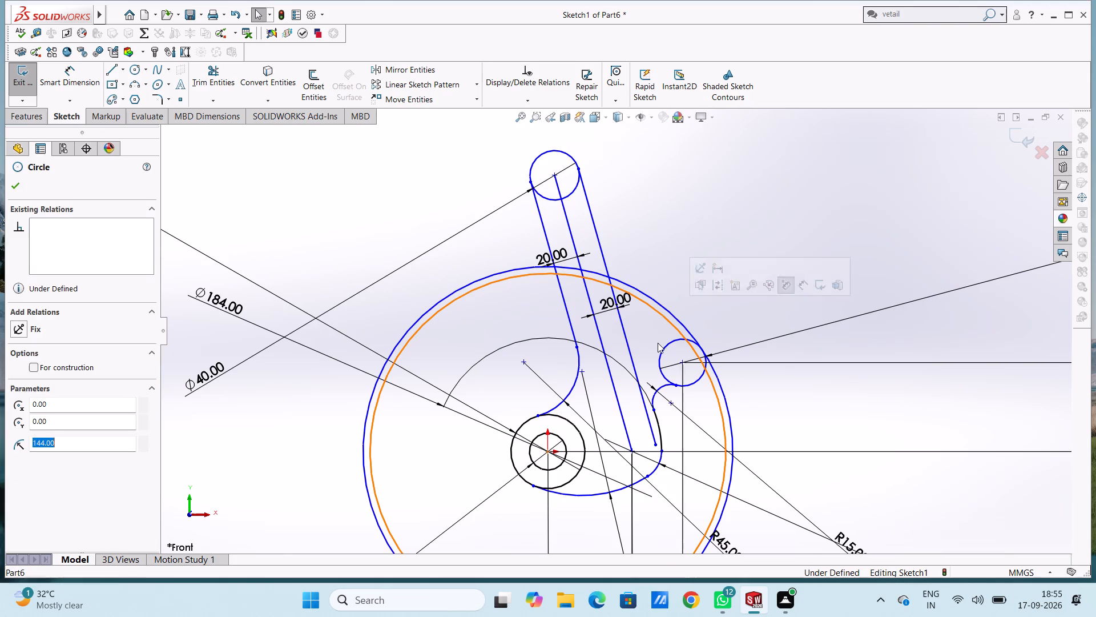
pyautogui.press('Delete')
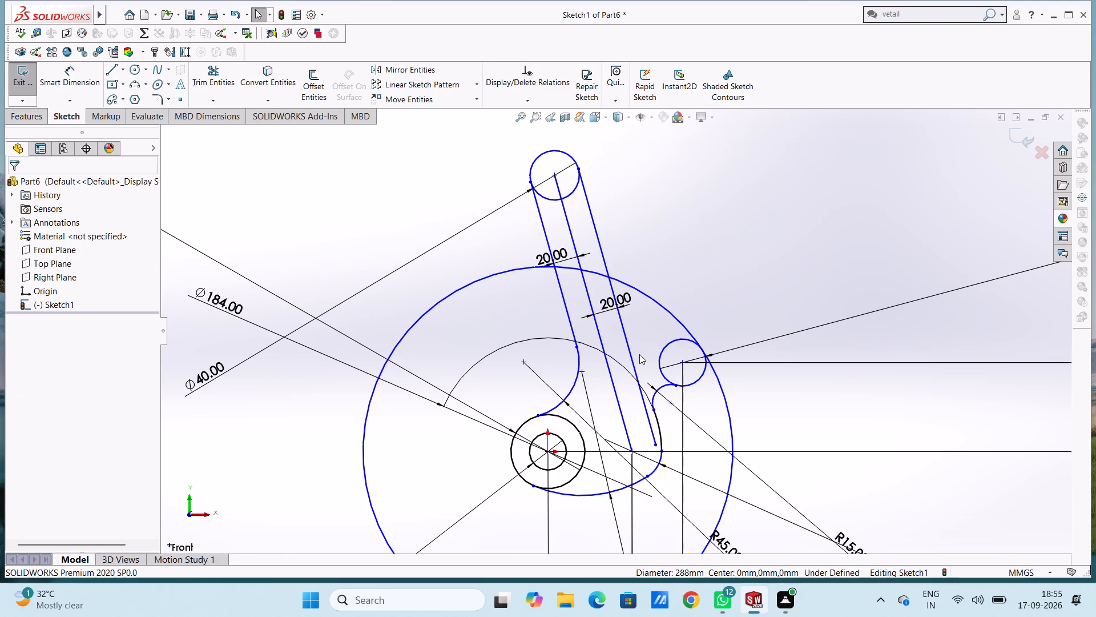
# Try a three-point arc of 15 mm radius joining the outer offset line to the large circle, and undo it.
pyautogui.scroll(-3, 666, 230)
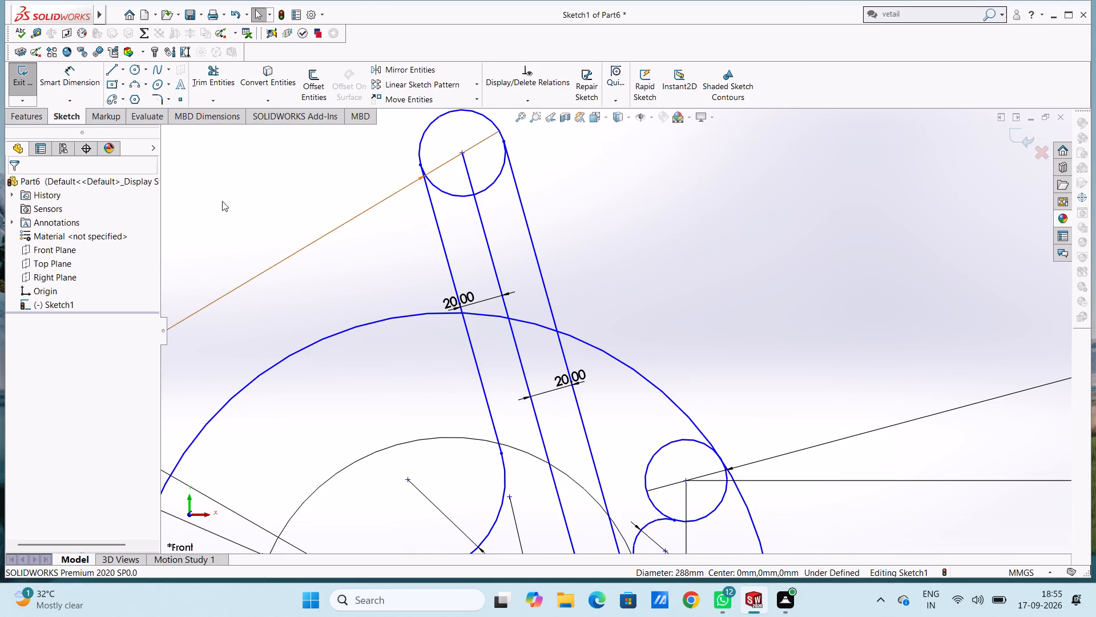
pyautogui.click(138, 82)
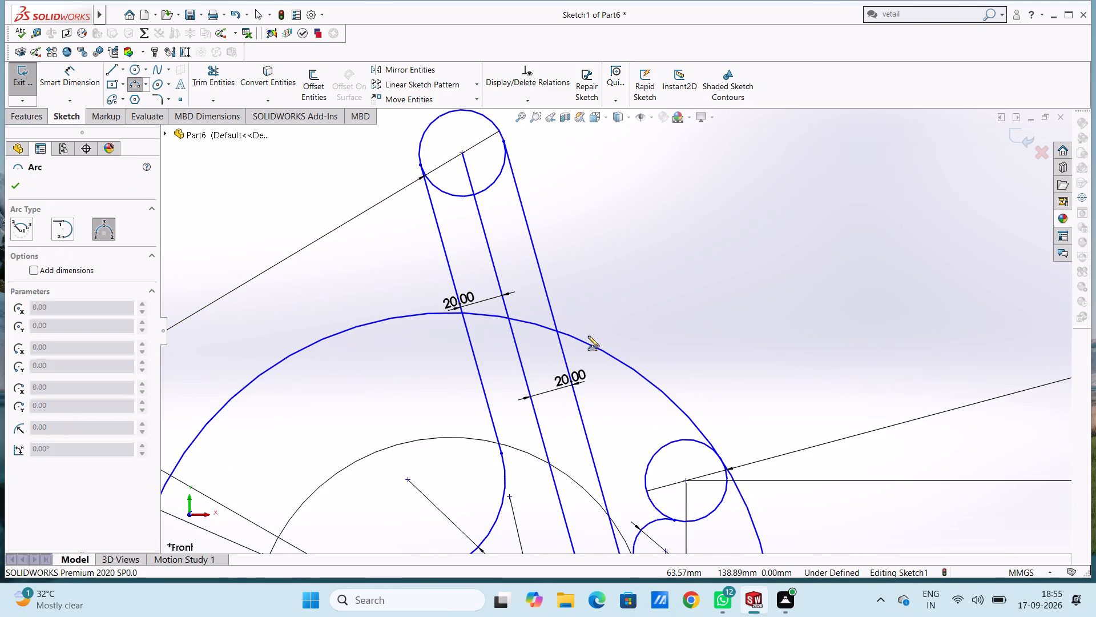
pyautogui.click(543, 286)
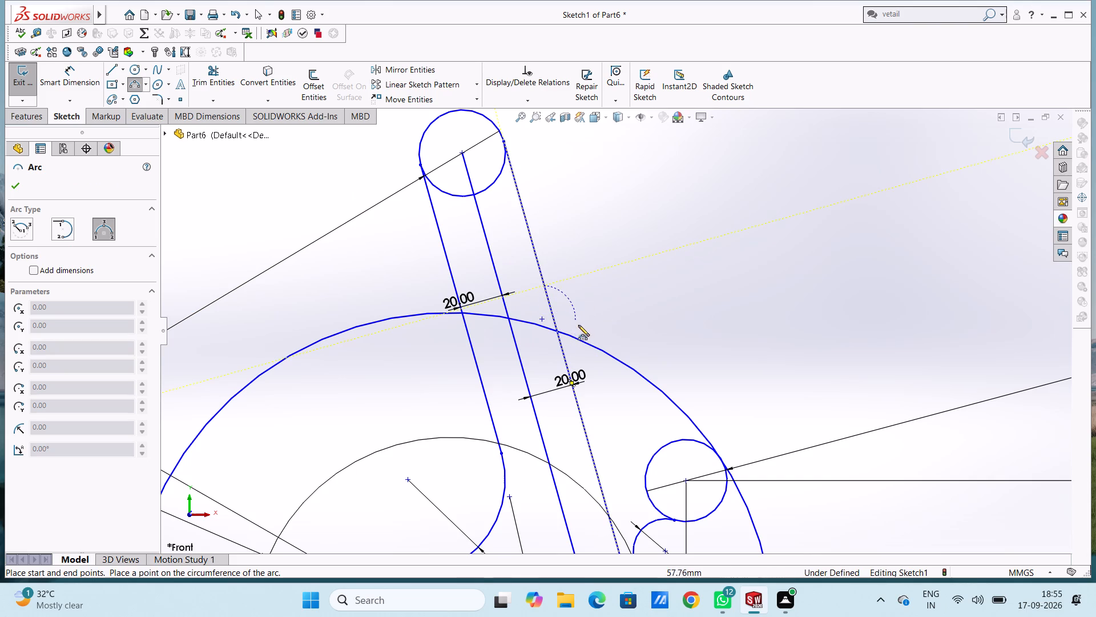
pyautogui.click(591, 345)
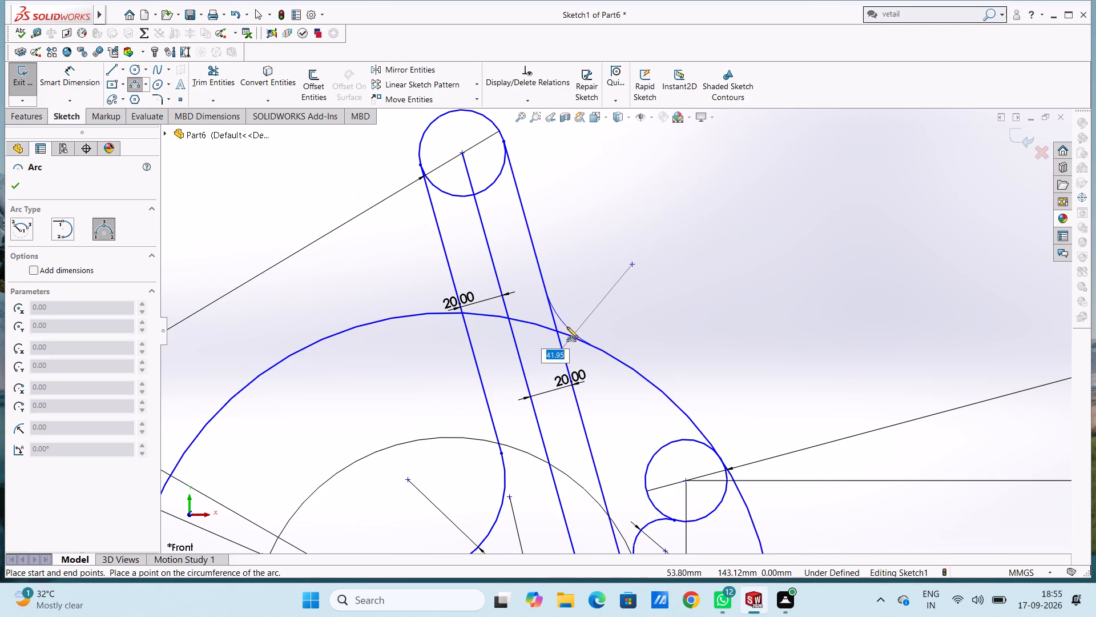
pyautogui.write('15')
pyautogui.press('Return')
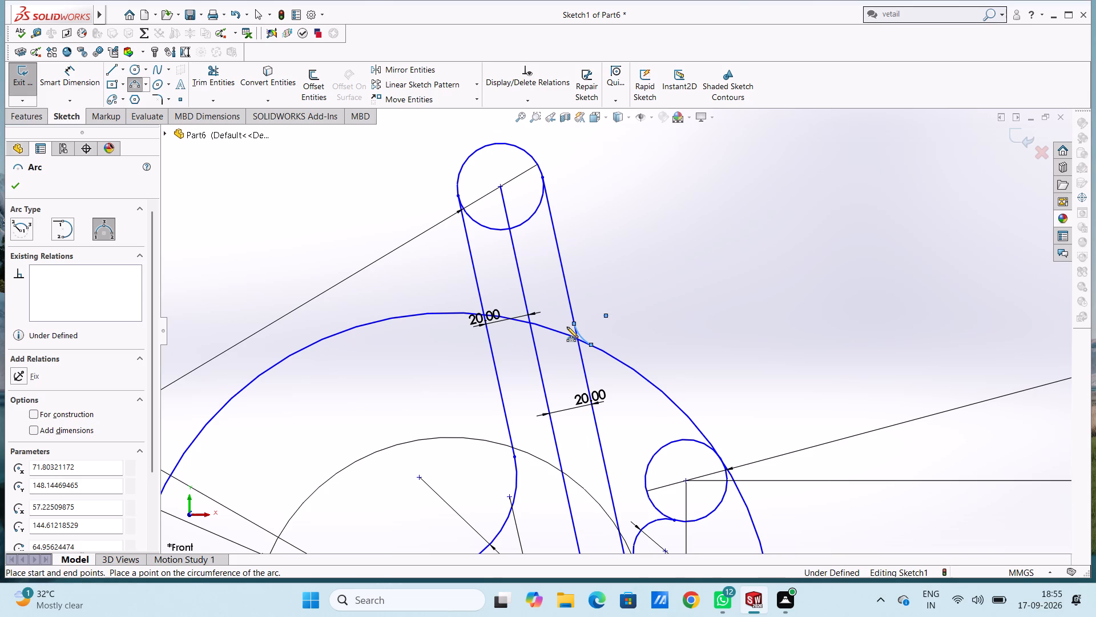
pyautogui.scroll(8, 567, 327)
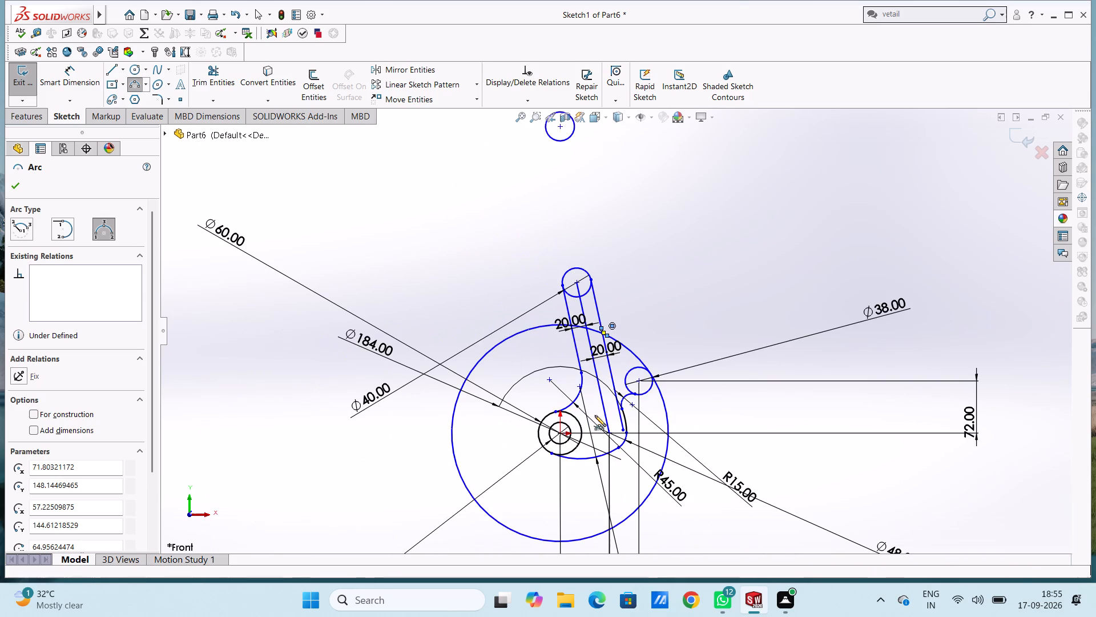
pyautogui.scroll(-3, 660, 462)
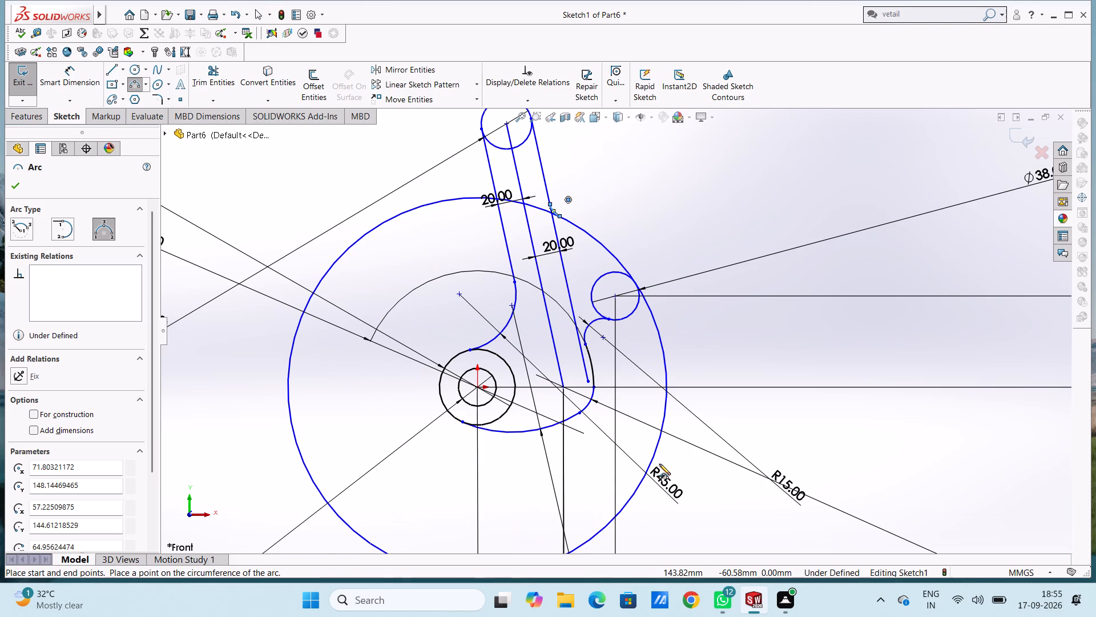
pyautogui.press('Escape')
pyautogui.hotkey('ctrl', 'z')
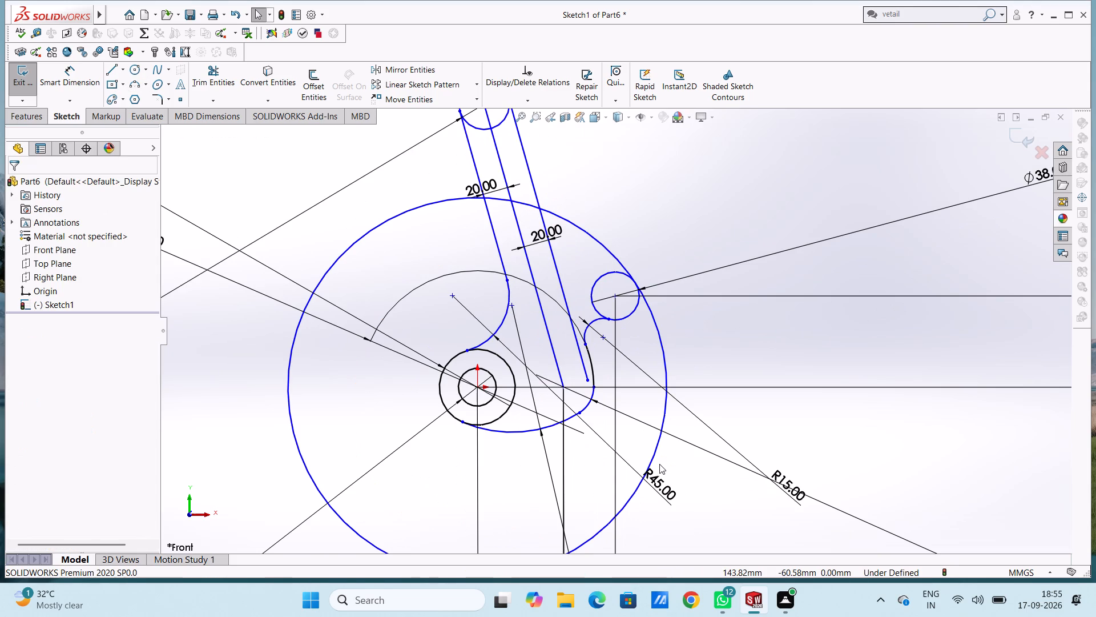
# Examine the overall sketch around the slanted lines, the large circle and the 38 mm circle.
pyautogui.scroll(3, 659, 464)
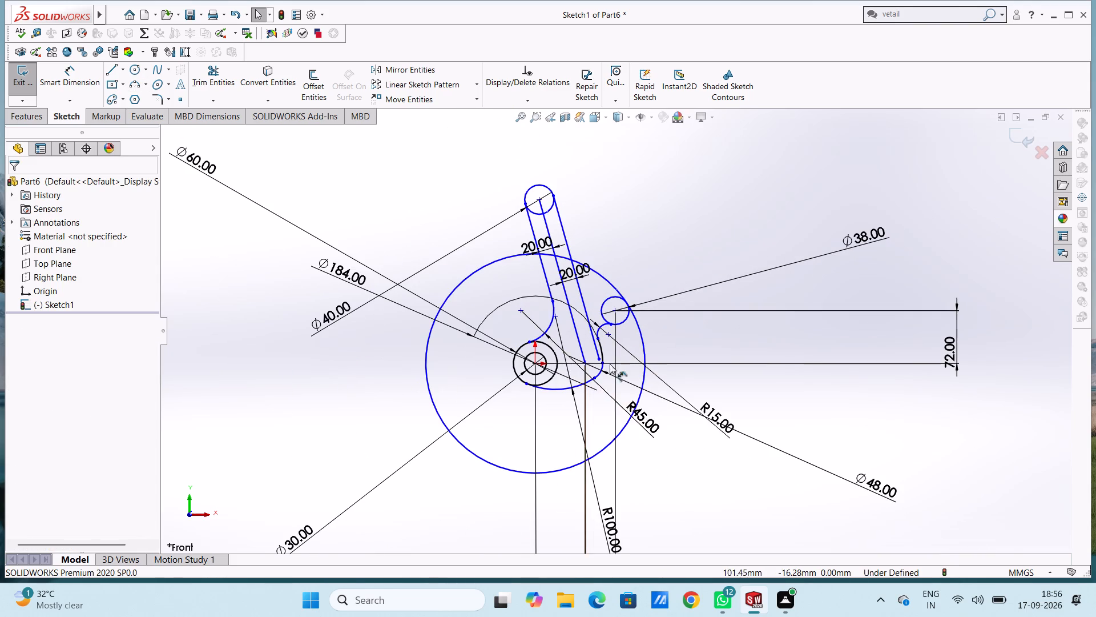
pyautogui.scroll(-2, 607, 344)
pyautogui.scroll(3, 603, 282)
pyautogui.scroll(-2, 603, 282)
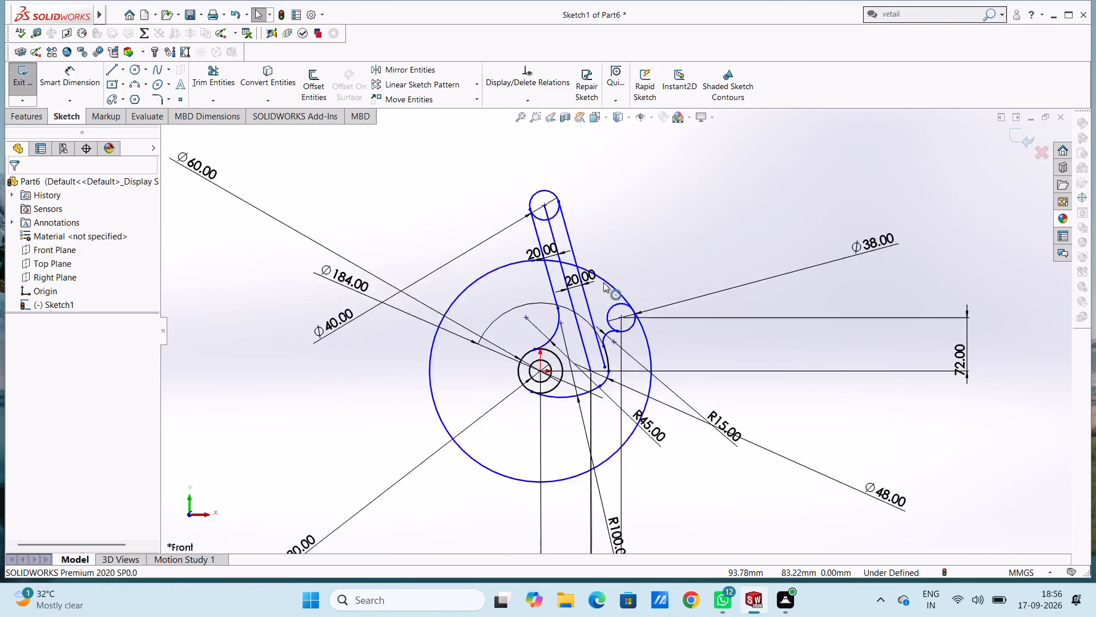
pyautogui.scroll(-3, 603, 282)
pyautogui.scroll(3, 618, 315)
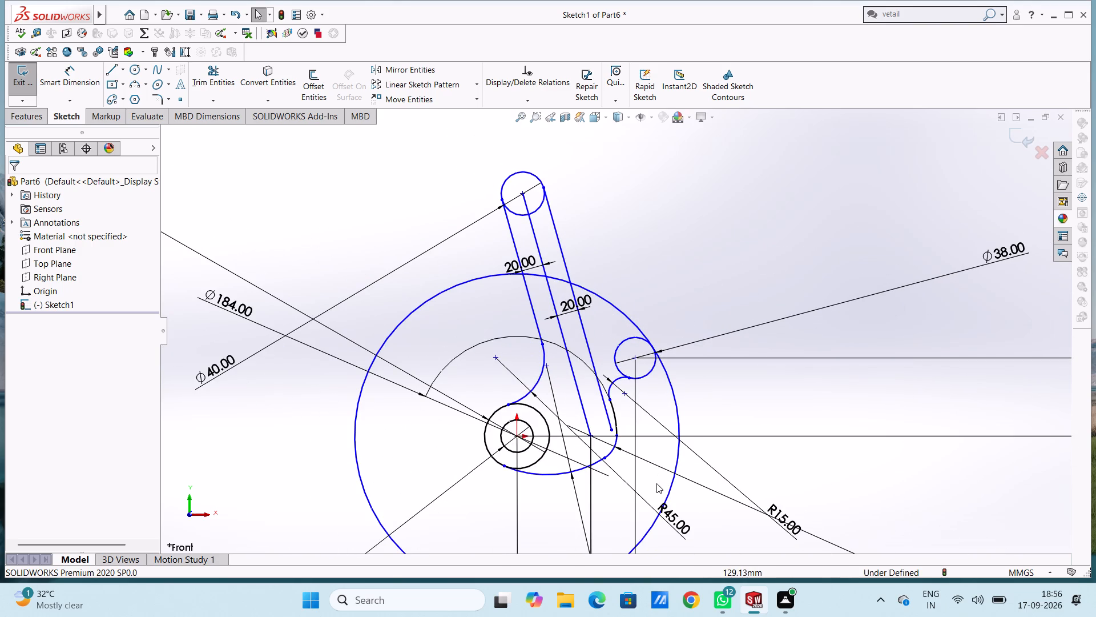
pyautogui.scroll(-4, 656, 485)
pyautogui.scroll(4, 622, 503)
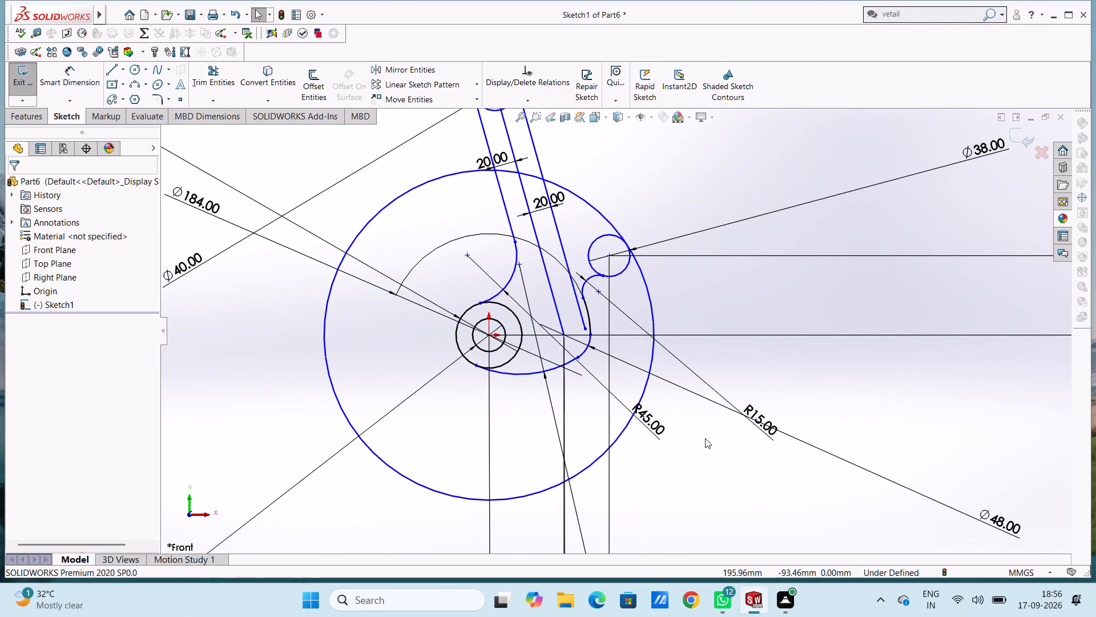
pyautogui.scroll(2, 705, 467)
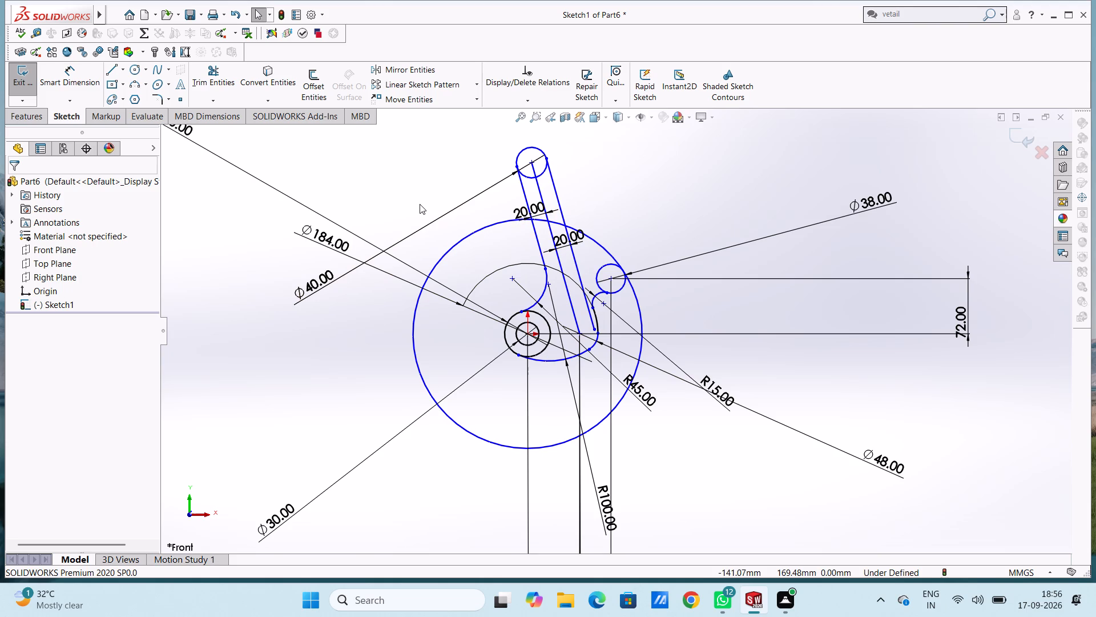
# Undo the recent edits back through the large circles, the second 20 mm offset line, the 48 mm circle trims and the 45 mm arc's tangency.
pyautogui.hotkey('ctrl', 'z')
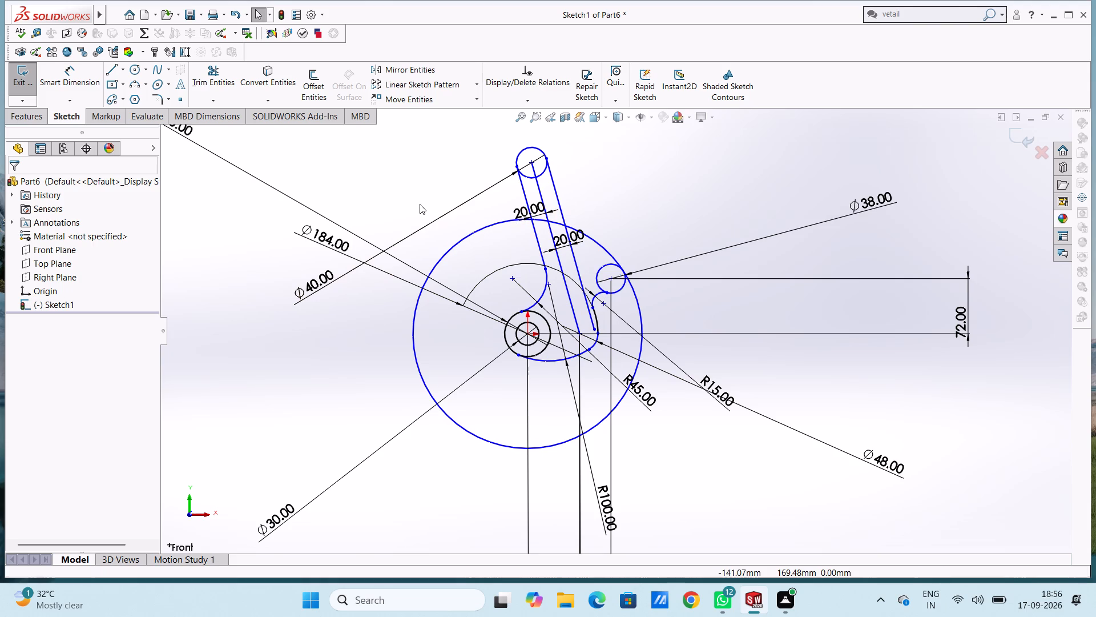
pyautogui.hotkey('ctrl', 'z')
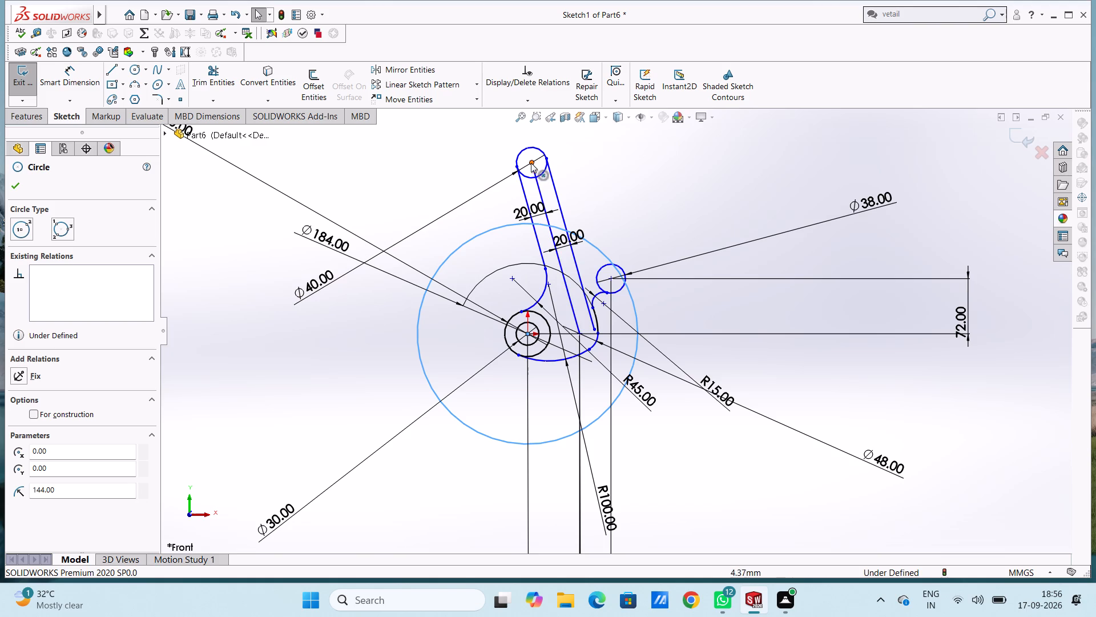
pyautogui.hotkey('ctrl', 'z')
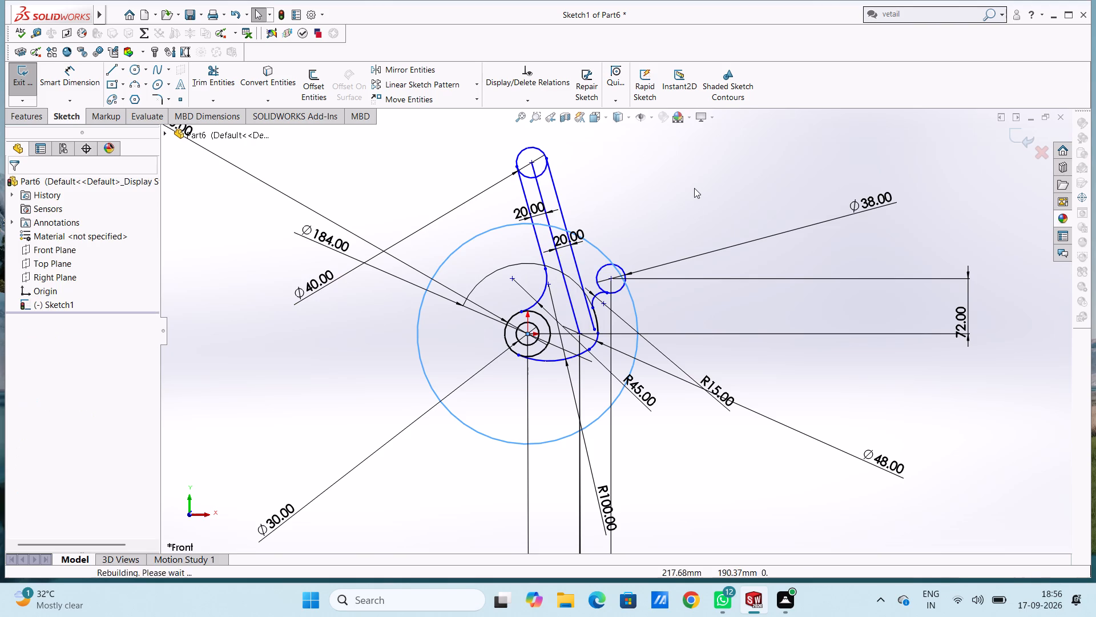
pyautogui.hotkey('ctrl', 'z')
pyautogui.hotkey('ctrl', 'z')
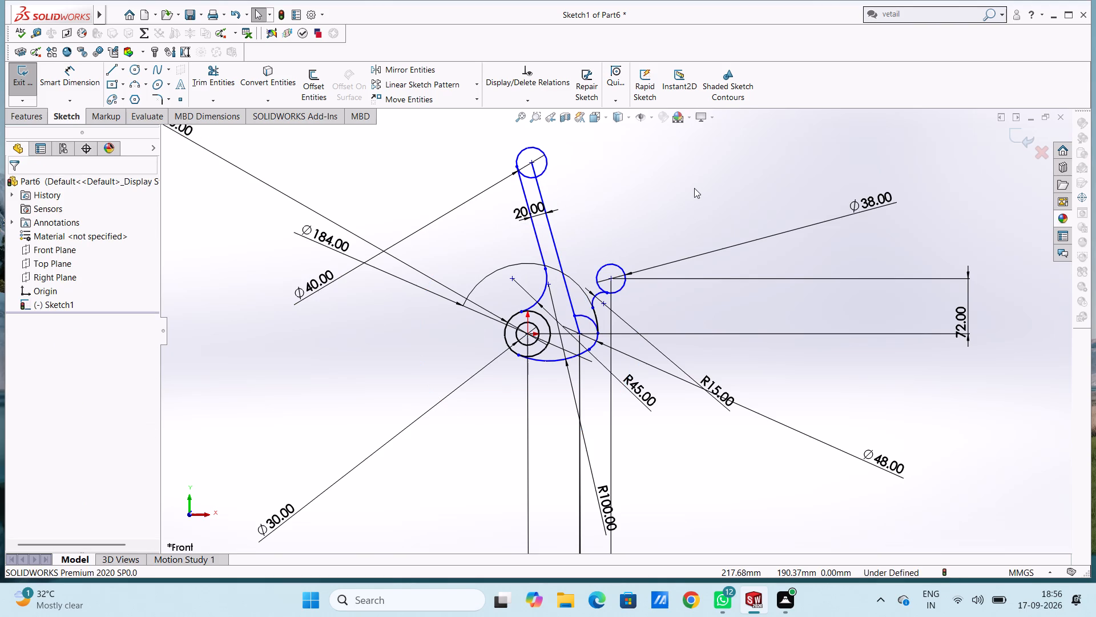
pyautogui.hotkey('ctrl', 'z')
pyautogui.hotkey('ctrl', 'z')
pyautogui.hotkey('ctrl', 'z')
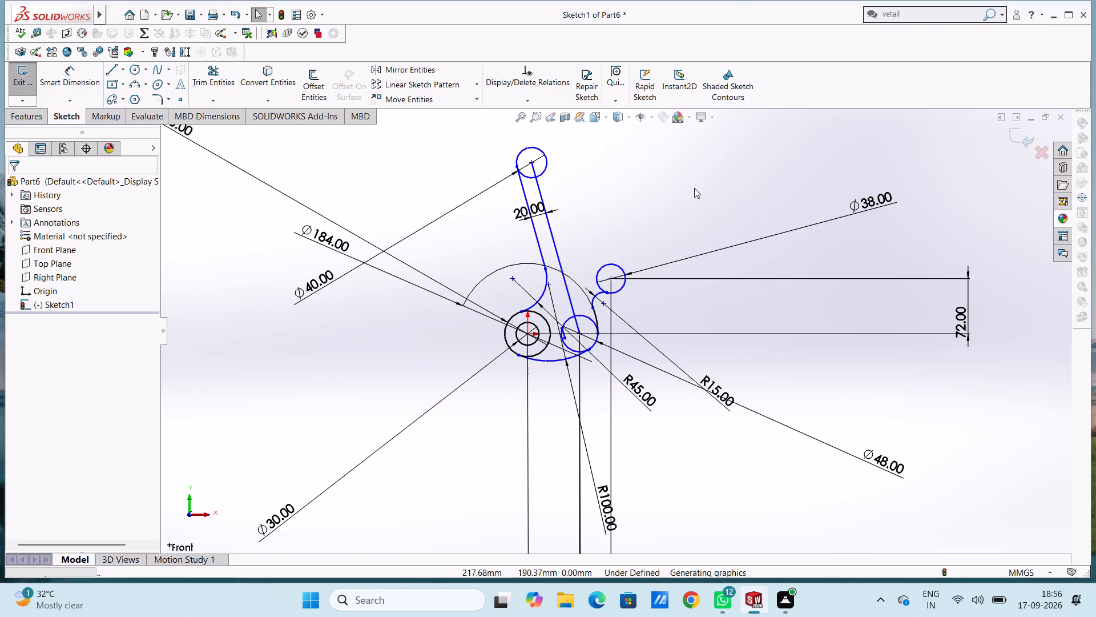
pyautogui.hotkey('ctrl', 'z')
pyautogui.hotkey('ctrl', 'z')
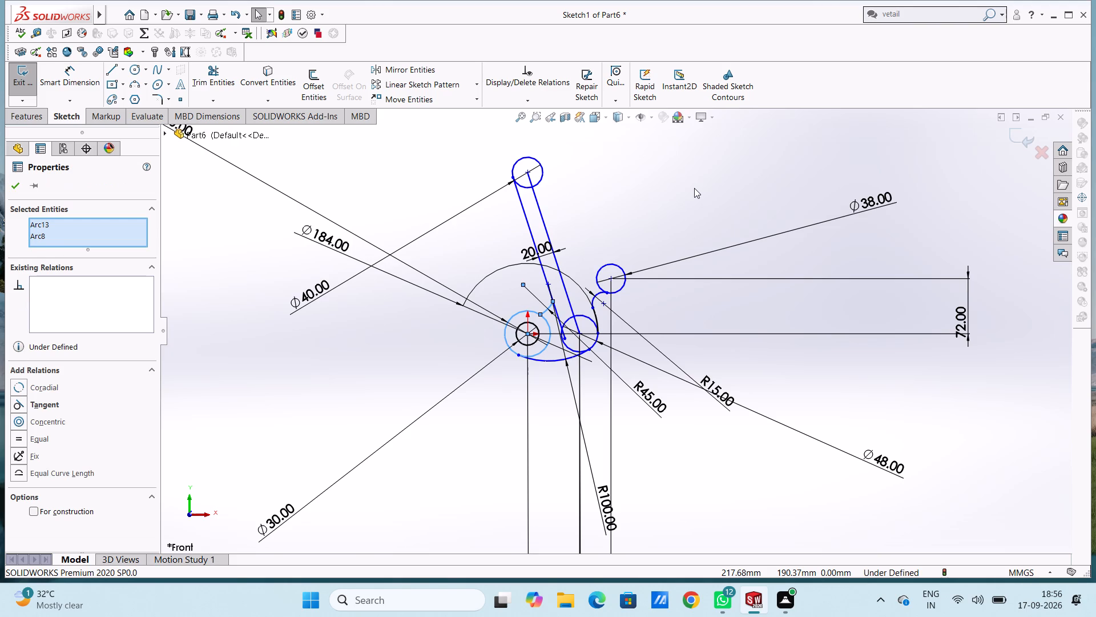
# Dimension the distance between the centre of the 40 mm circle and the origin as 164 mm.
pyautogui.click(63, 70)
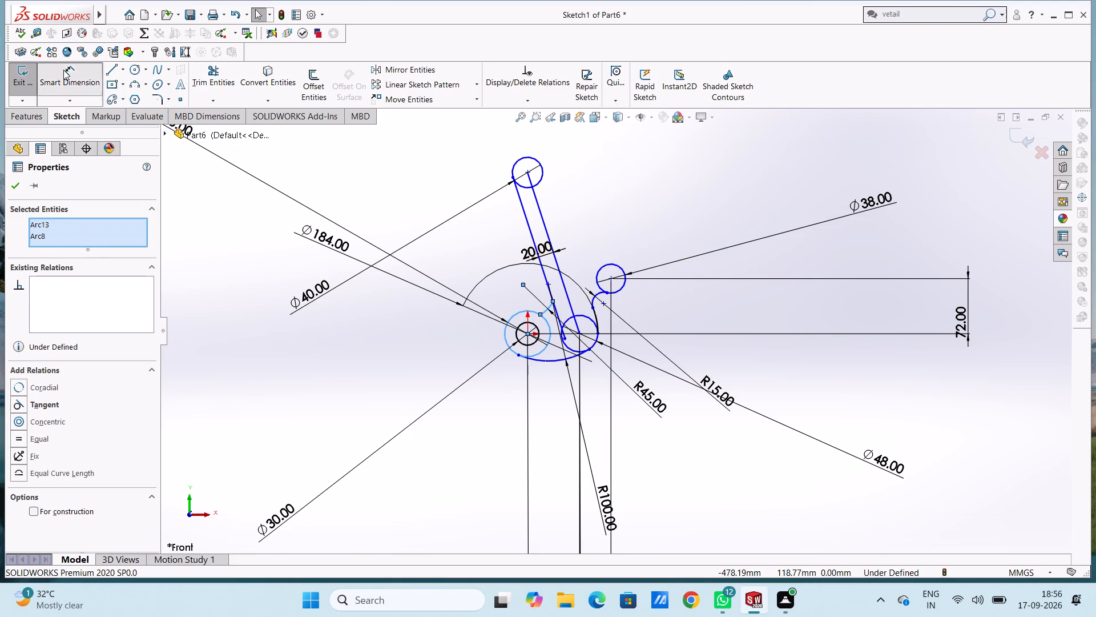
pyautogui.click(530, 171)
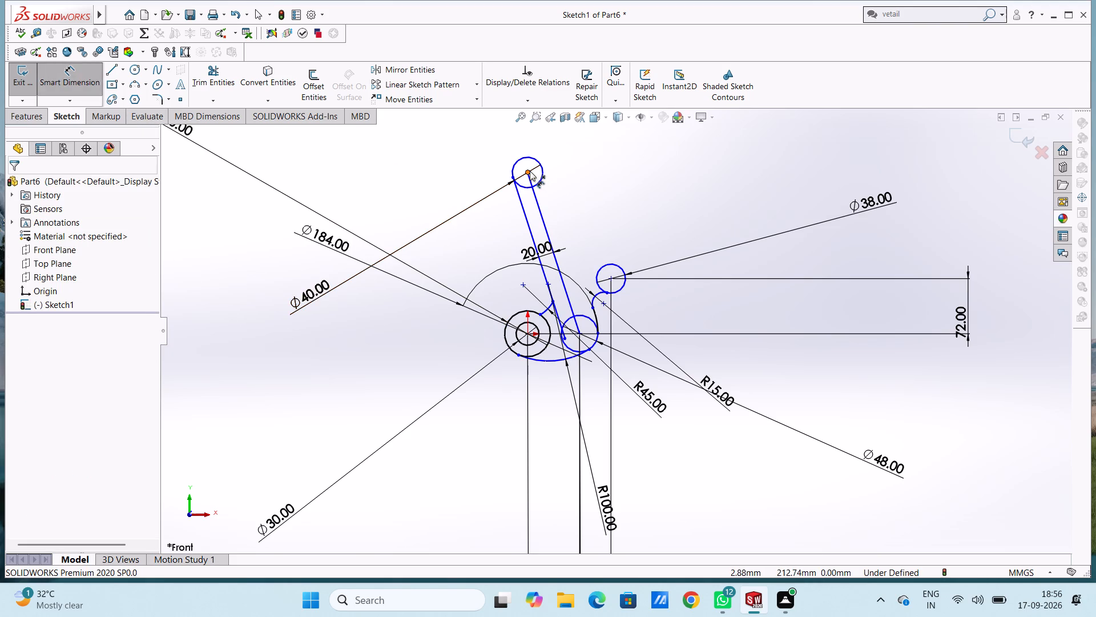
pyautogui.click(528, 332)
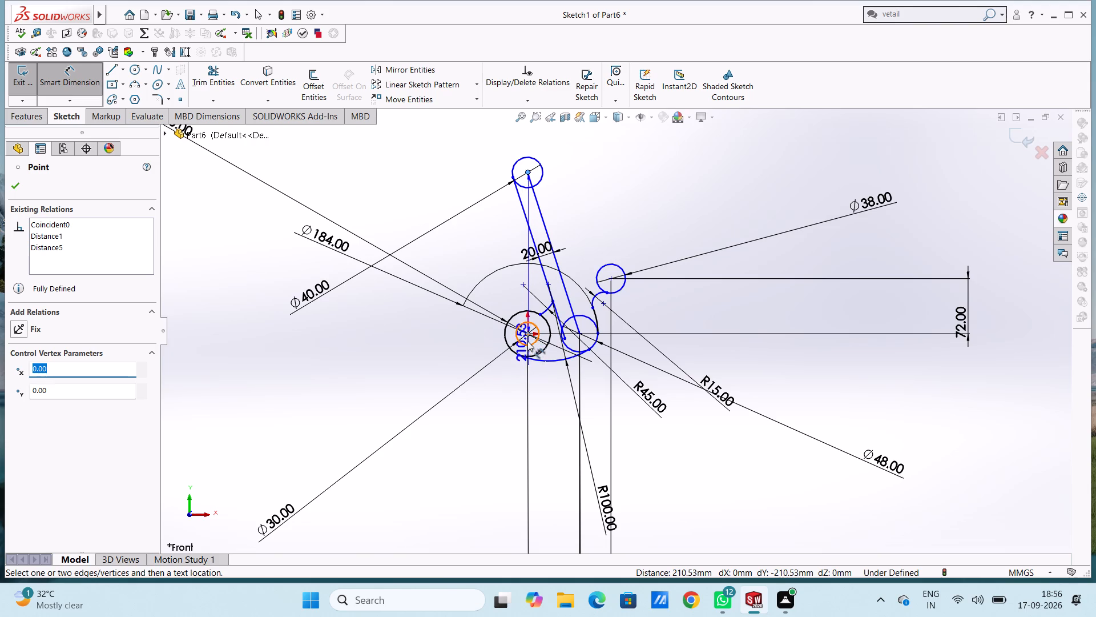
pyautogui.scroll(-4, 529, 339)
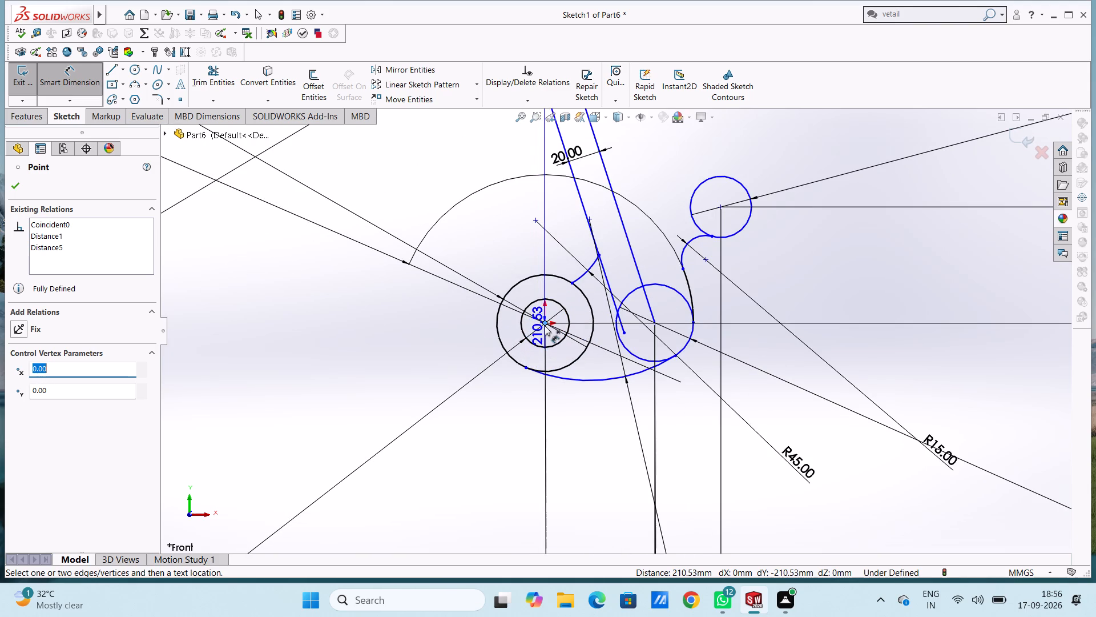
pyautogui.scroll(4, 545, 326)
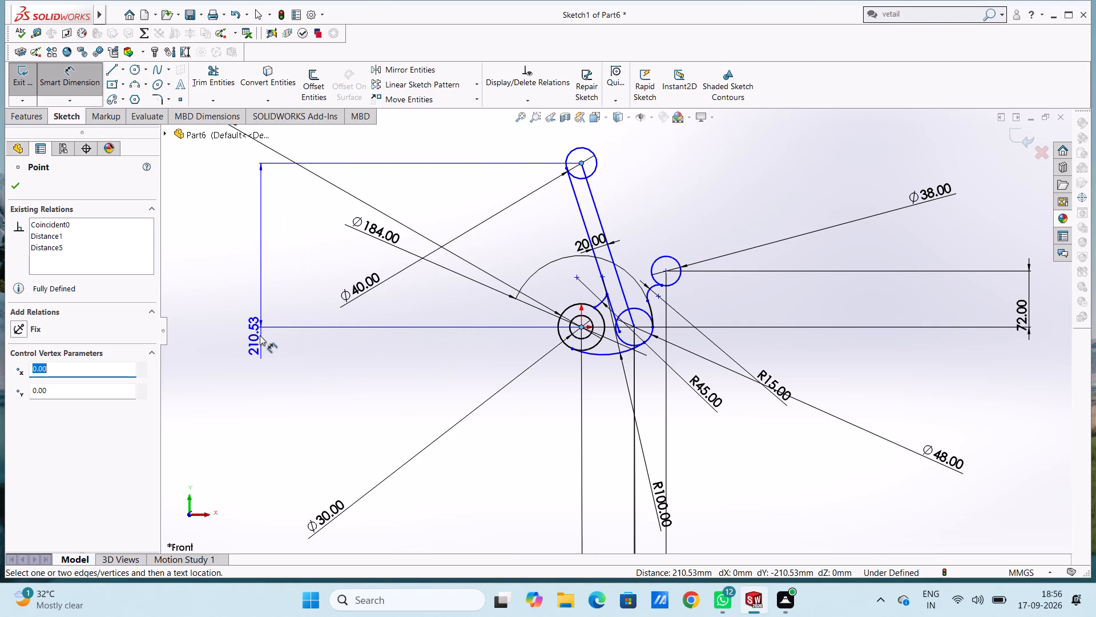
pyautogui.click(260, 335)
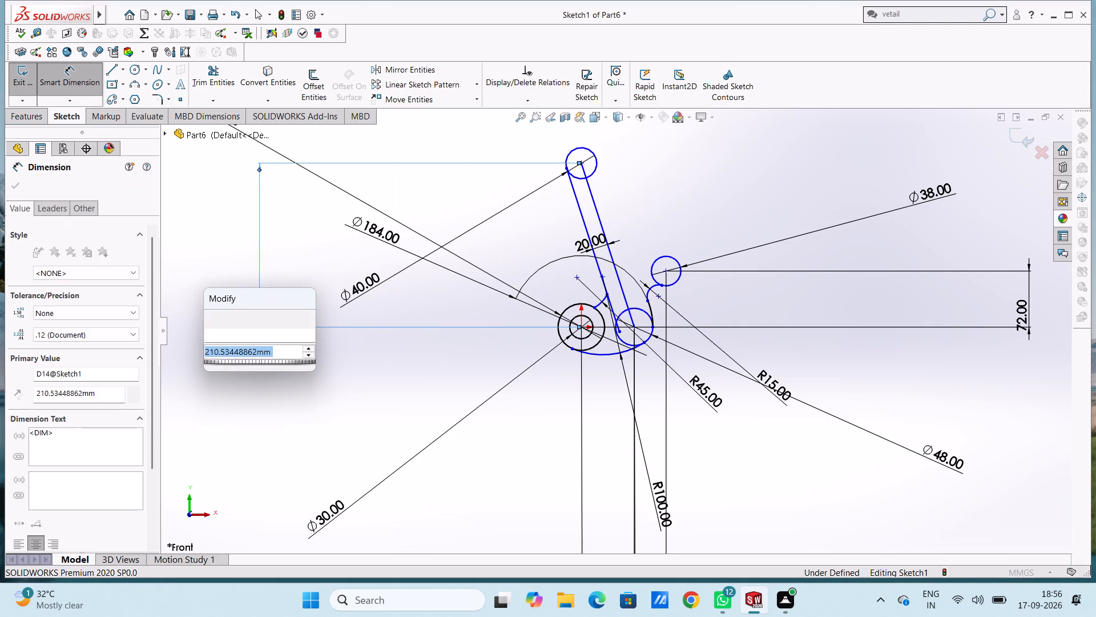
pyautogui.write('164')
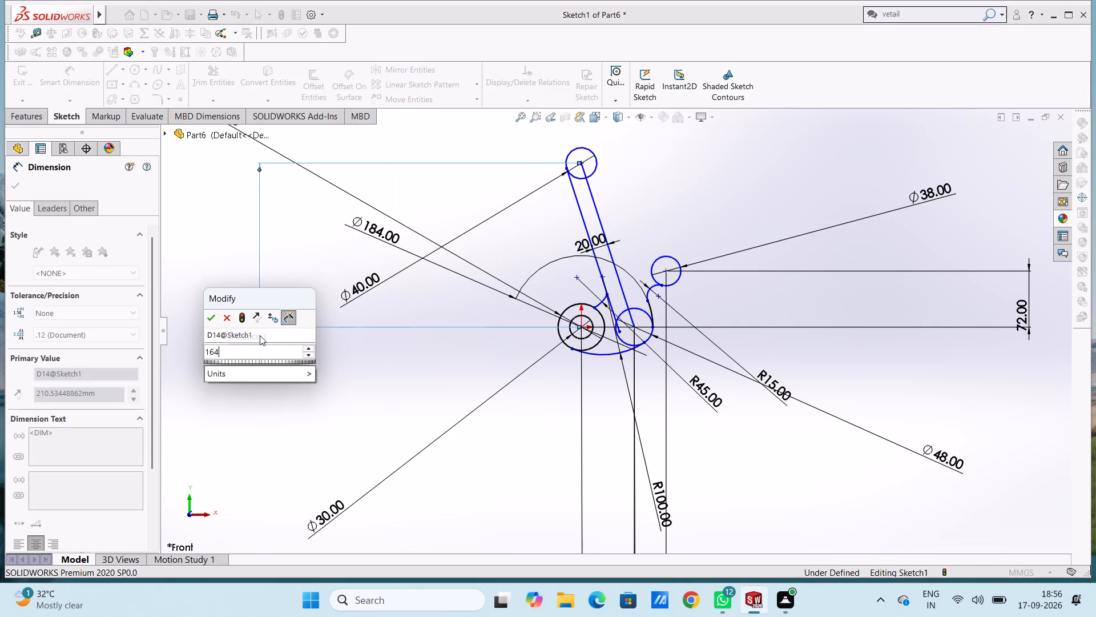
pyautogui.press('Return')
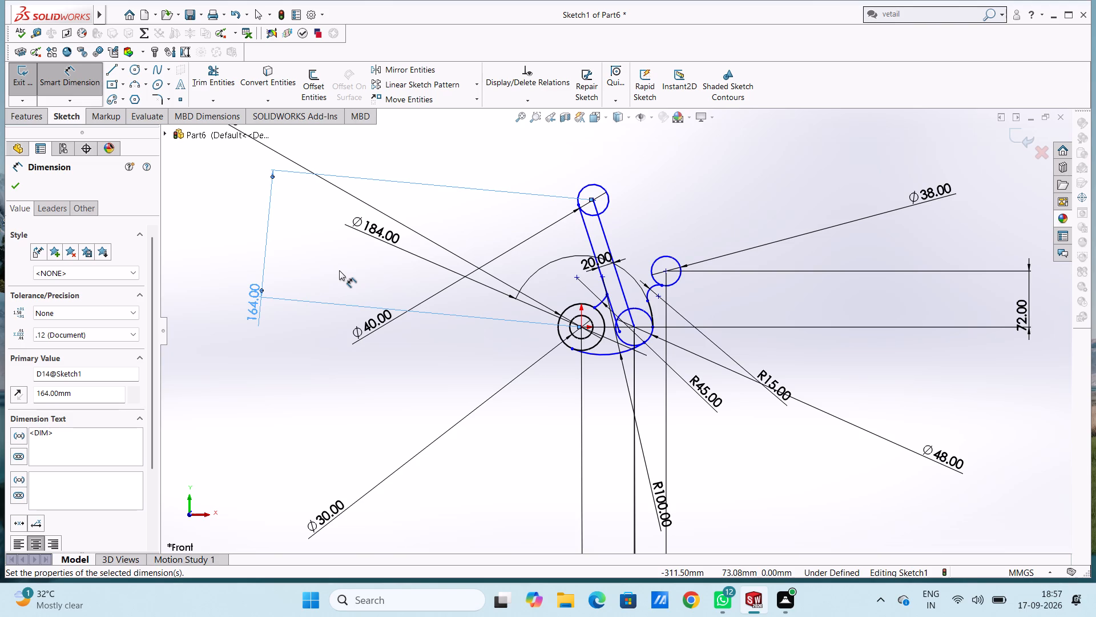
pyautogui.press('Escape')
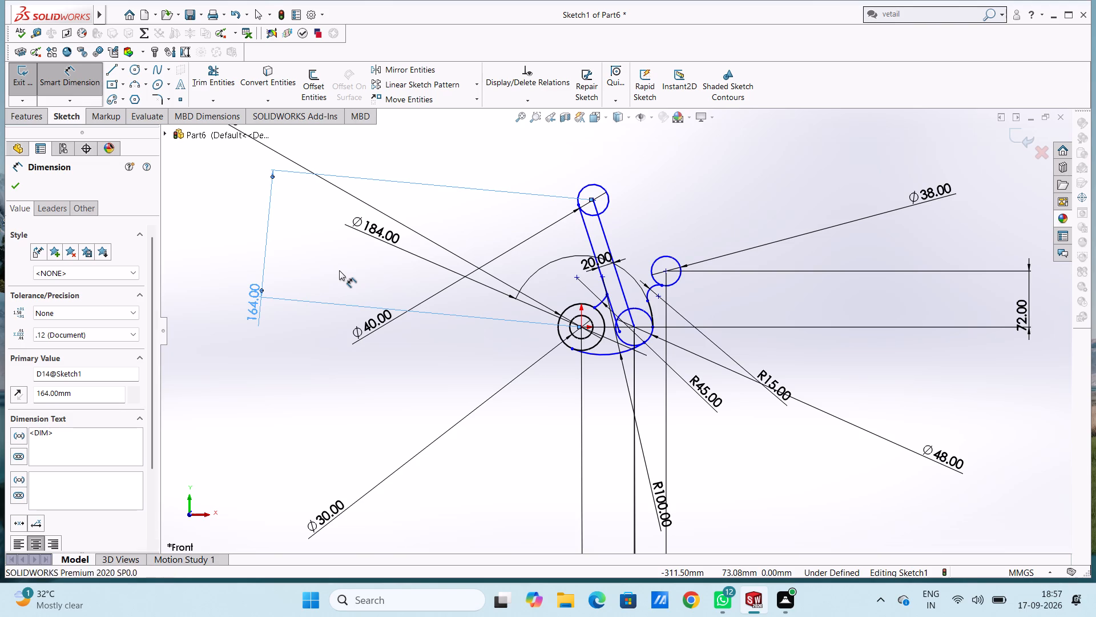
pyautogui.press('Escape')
# Undo the 164 mm dimension, the 45 mm radius arc, the 20 mm offset line and the slanted centre line.
pyautogui.hotkey('ctrl', 'z')
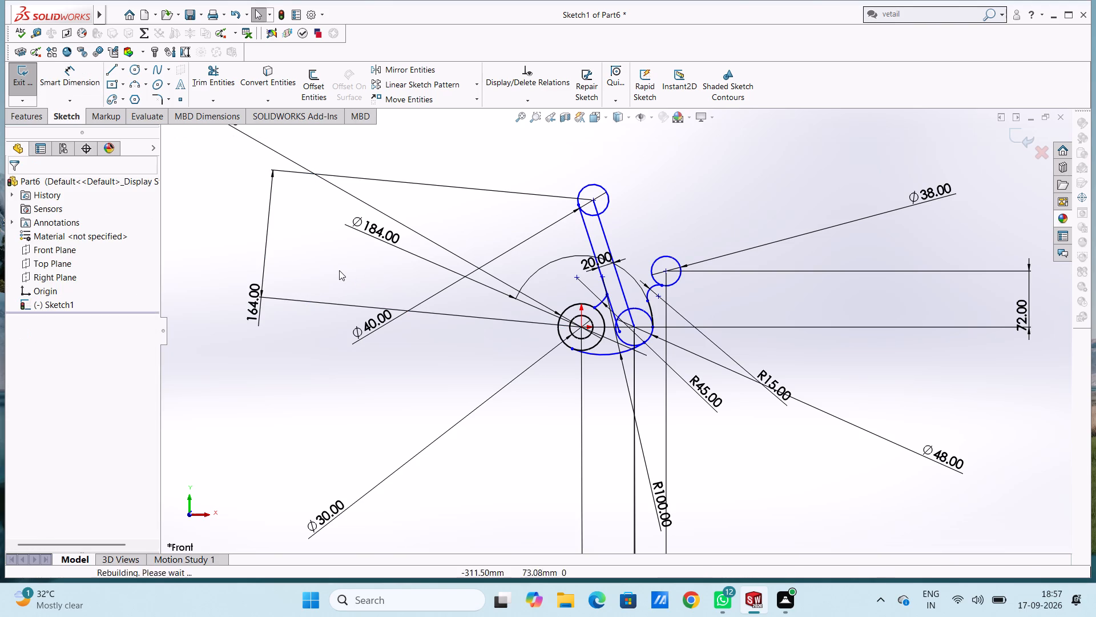
pyautogui.hotkey('ctrl', 'z')
pyautogui.hotkey('ctrl', 'z')
pyautogui.hotkey('ctrl', 'z')
pyautogui.hotkey('ctrl', 'z')
pyautogui.hotkey('ctrl', 'z')
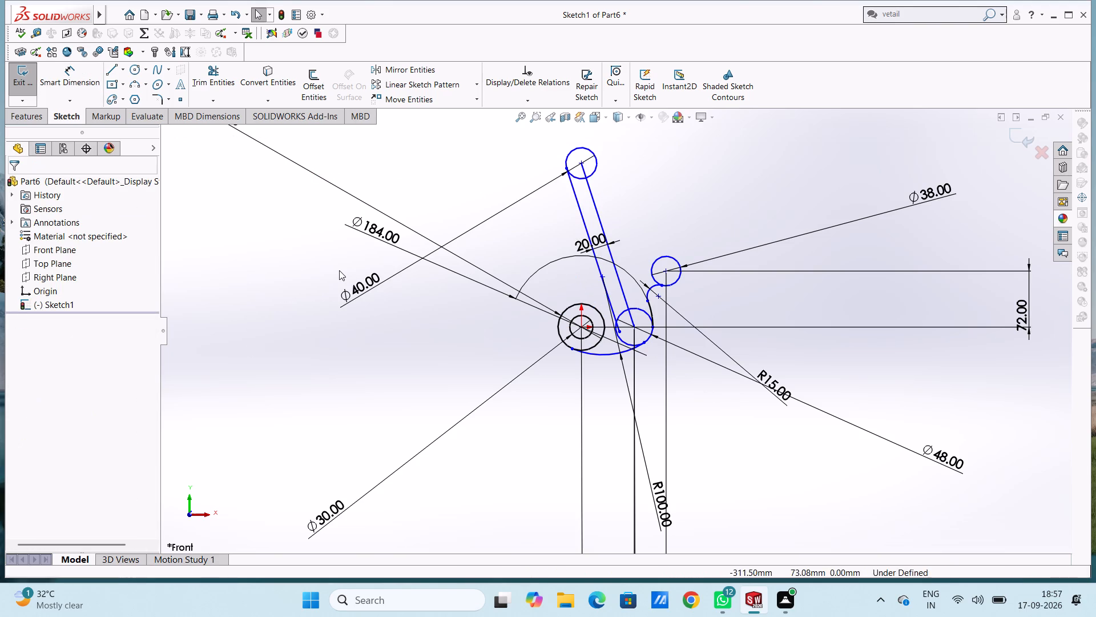
pyautogui.hotkey('ctrl', 'z')
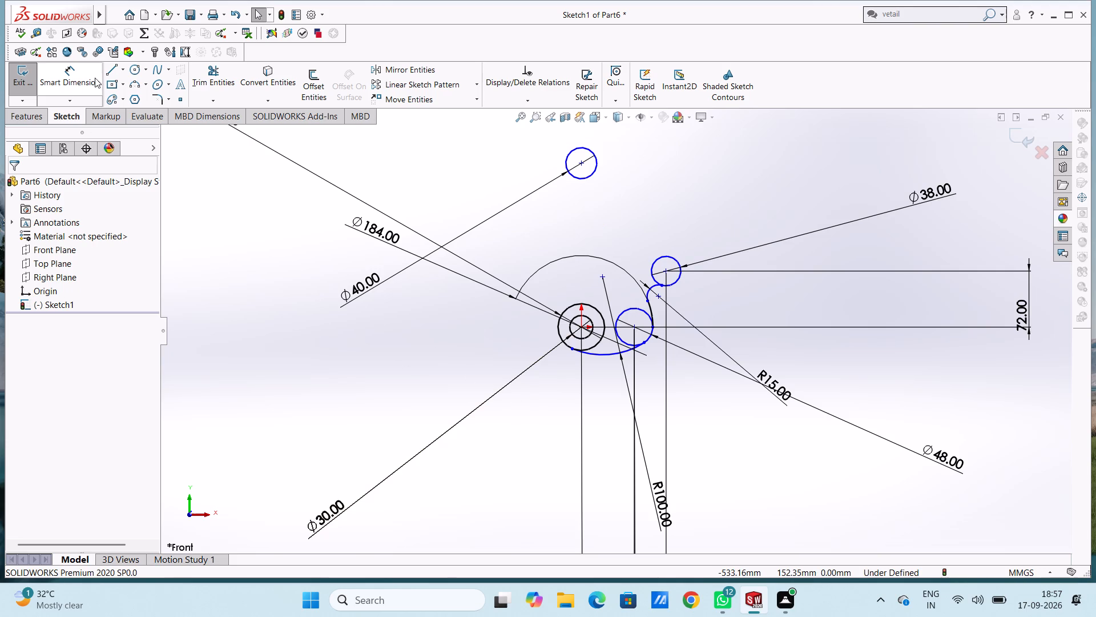
# Dimension the distance between the 40 mm circle's centre and the origin as 164 mm.
pyautogui.click(80, 68)
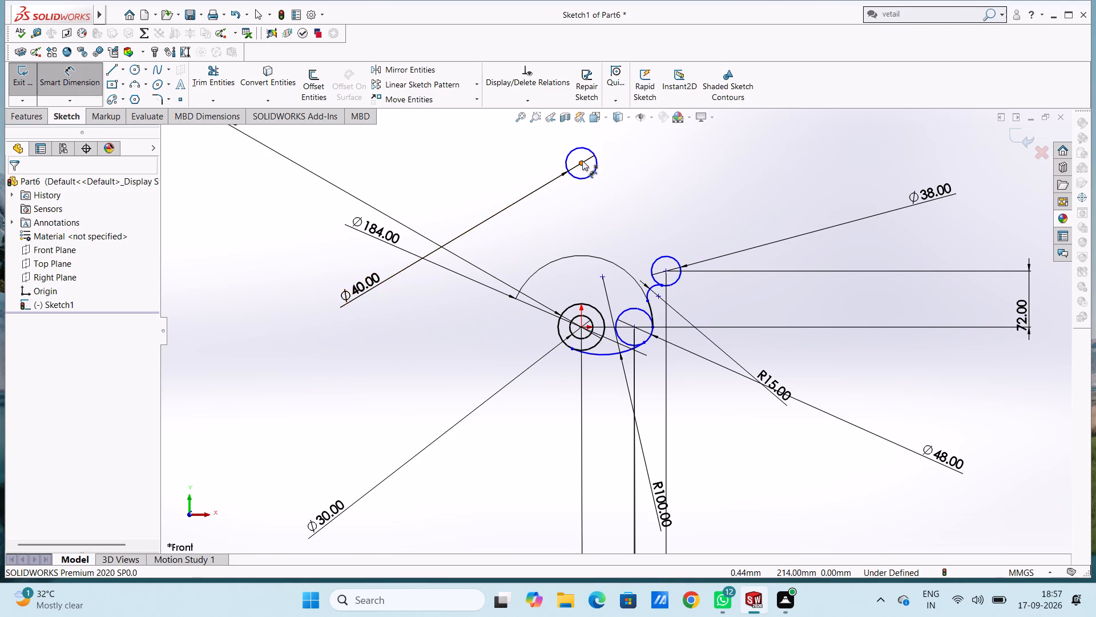
pyautogui.click(583, 159)
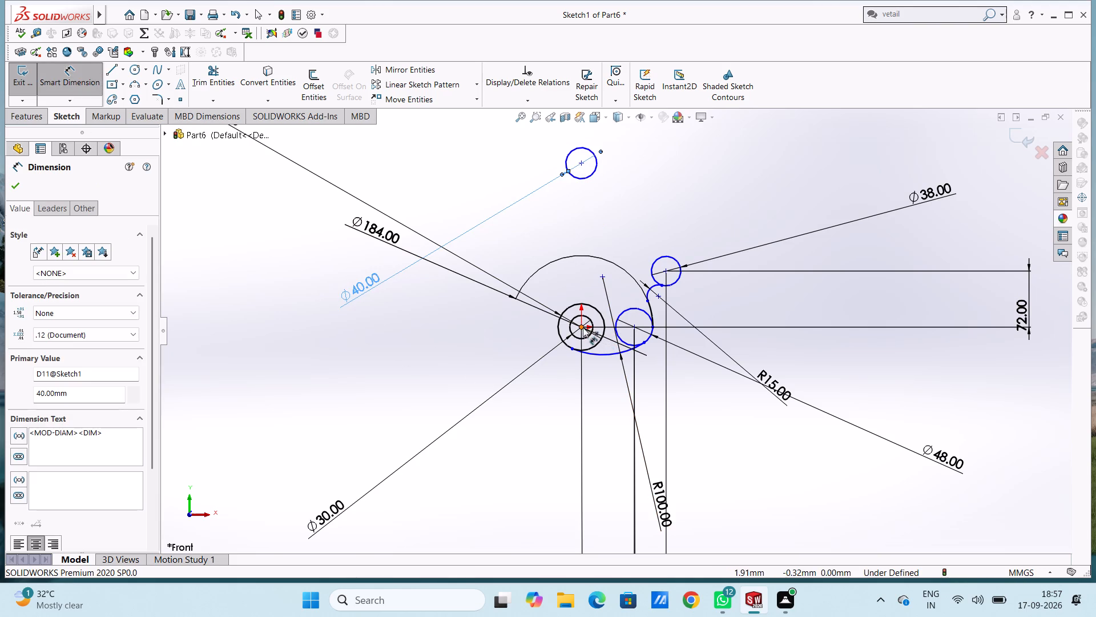
pyautogui.click(582, 327)
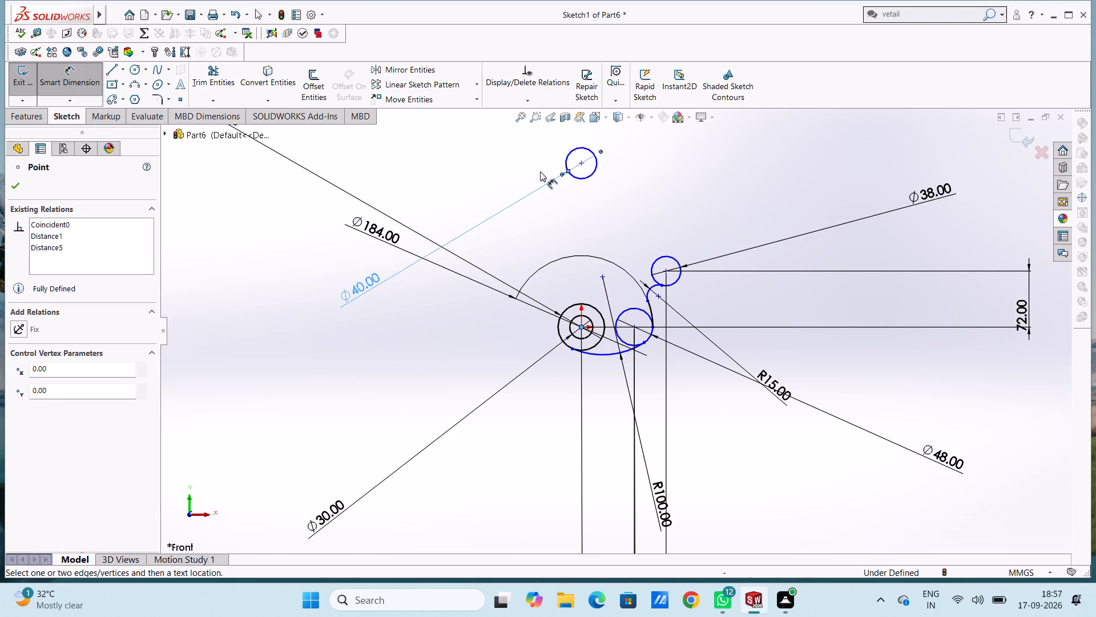
pyautogui.click(580, 165)
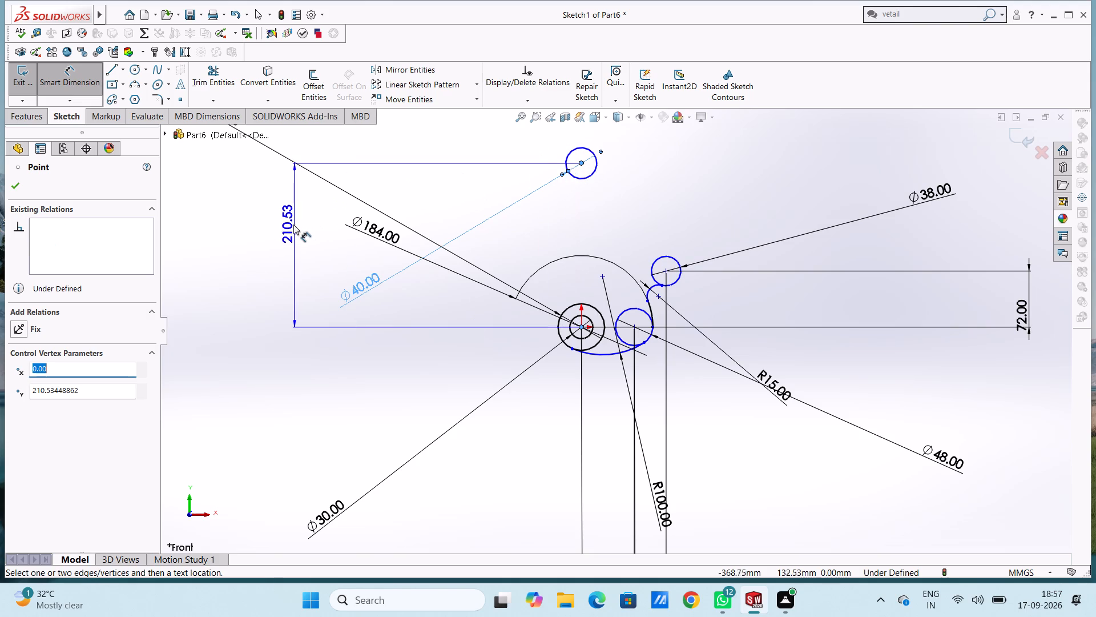
pyautogui.click(284, 235)
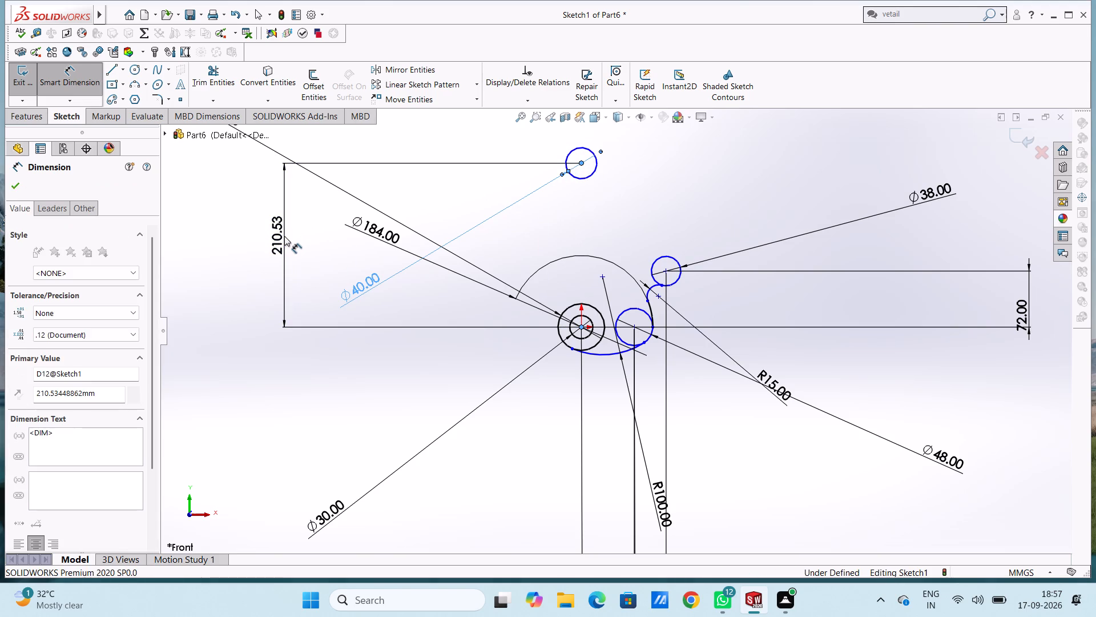
pyautogui.press('1')
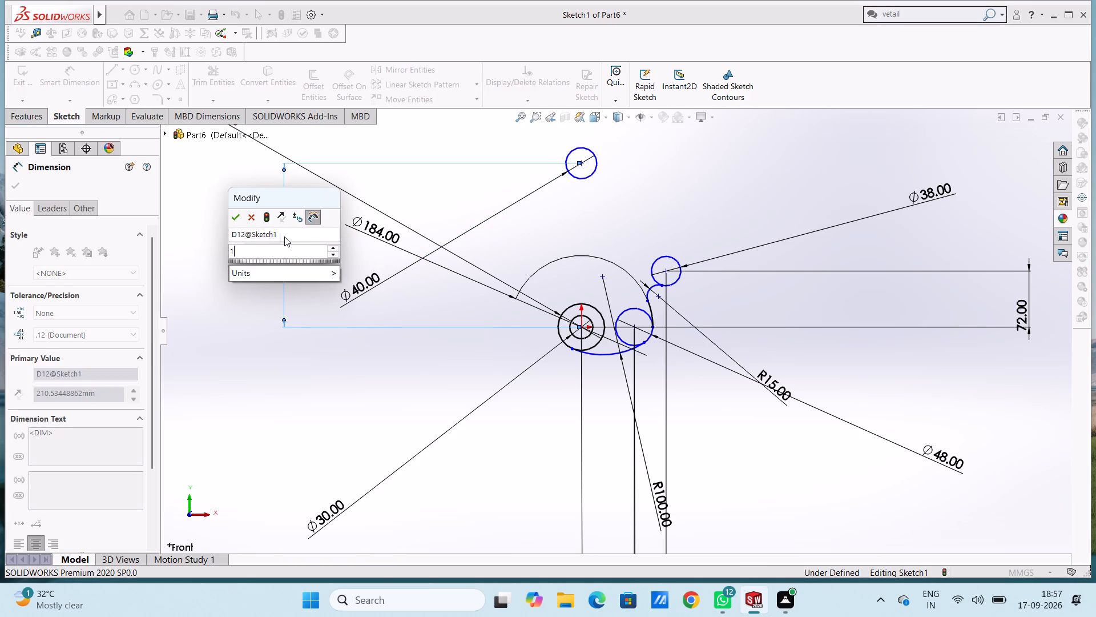
pyautogui.write('64')
pyautogui.press('Return')
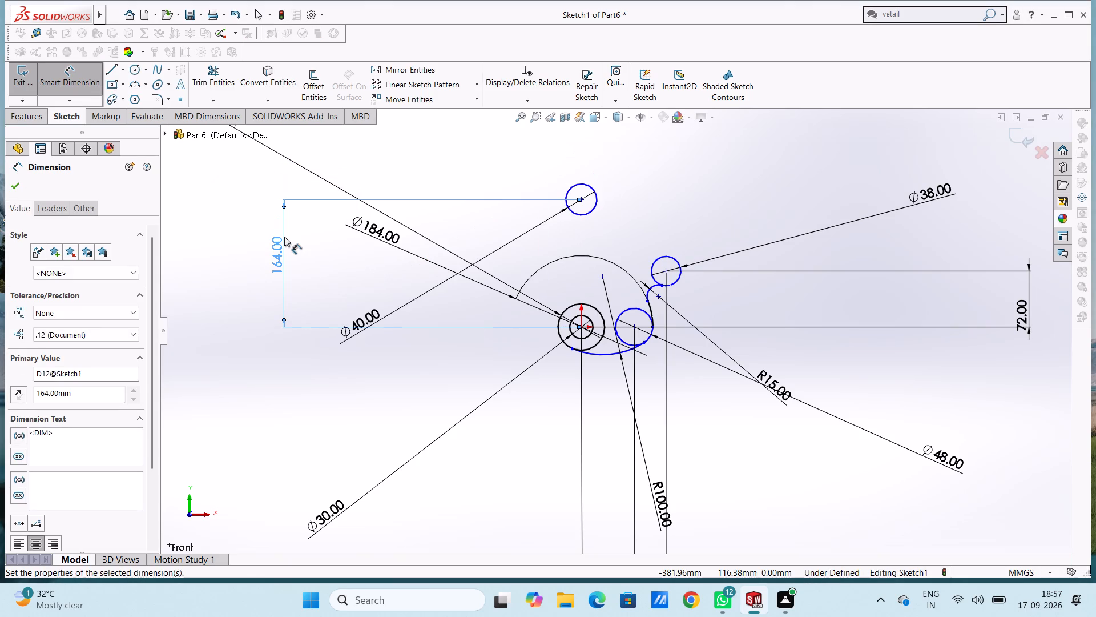
pyautogui.click(361, 268)
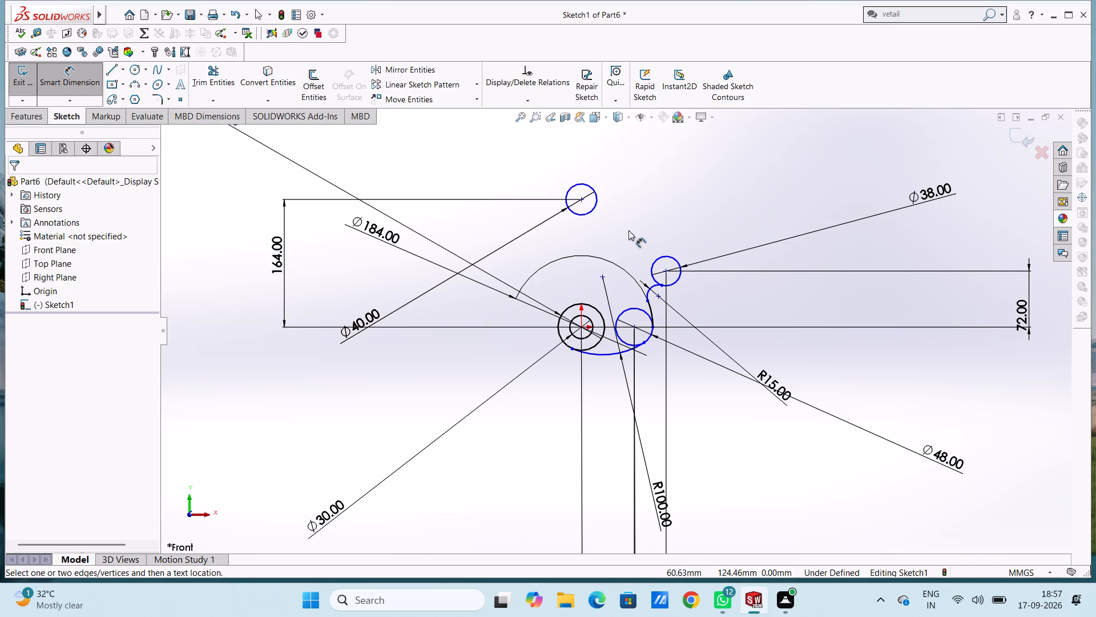
pyautogui.scroll(-2, 628, 230)
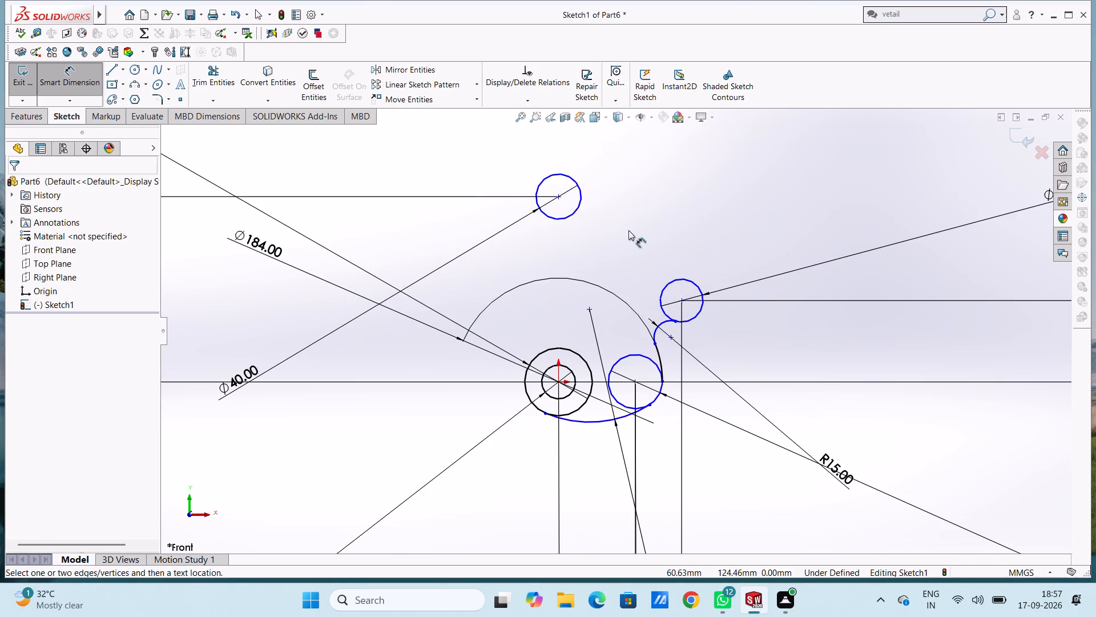
pyautogui.press('Escape')
pyautogui.press('Escape')
pyautogui.press('Escape')
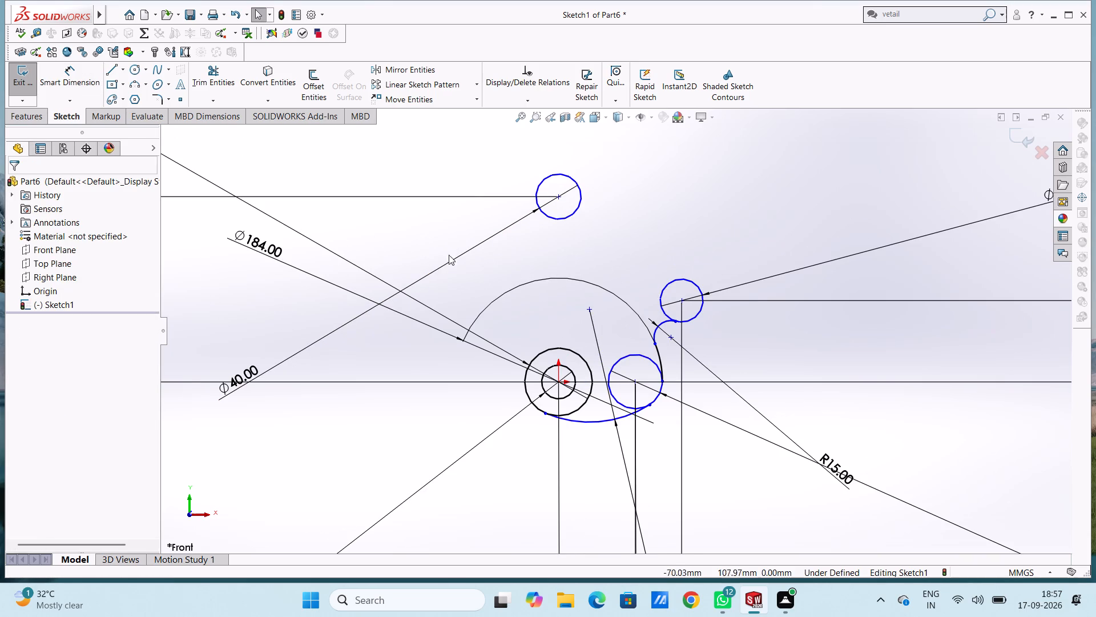
# Draw a slanted line from the centre of the 40 mm circle to the centre of the 48 mm circle.
pyautogui.click(110, 70)
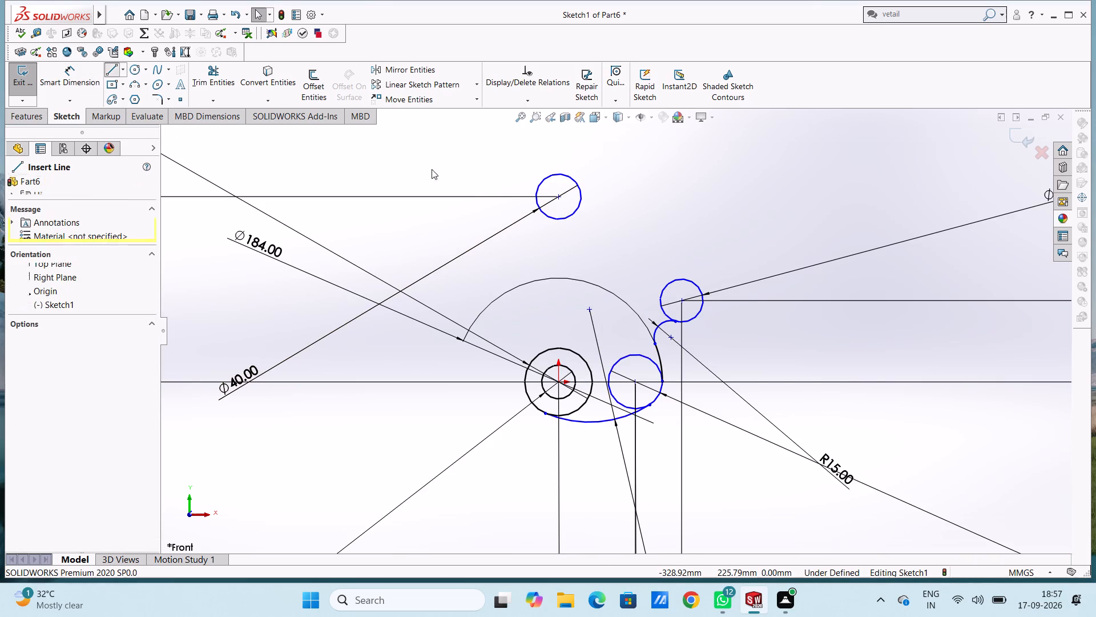
pyautogui.click(559, 199)
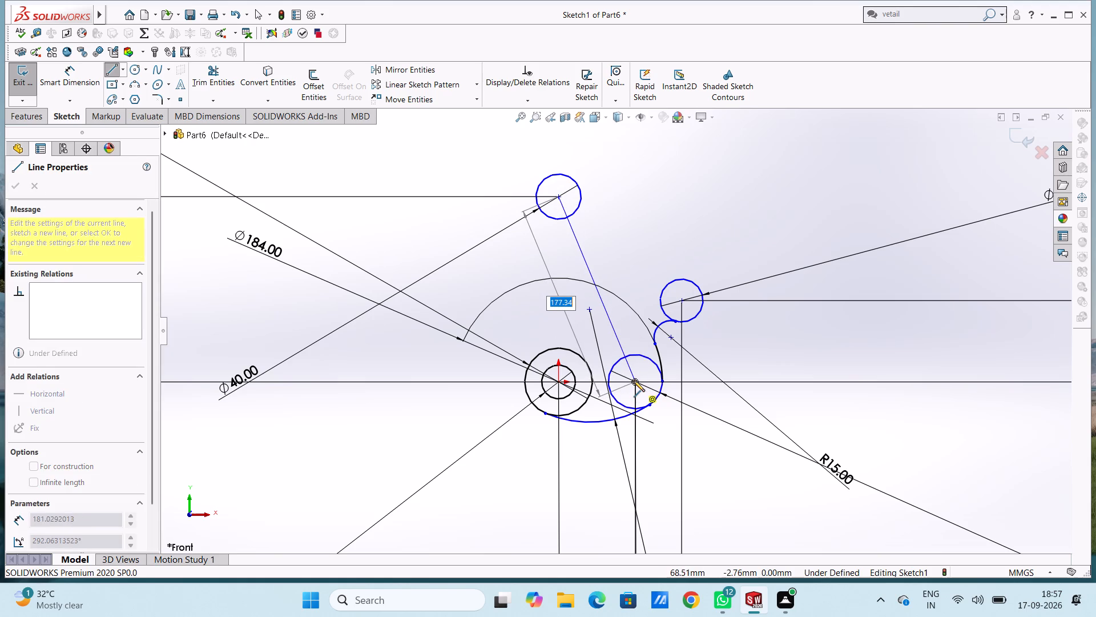
pyautogui.click(634, 380)
pyautogui.press('Escape')
pyautogui.press('Escape')
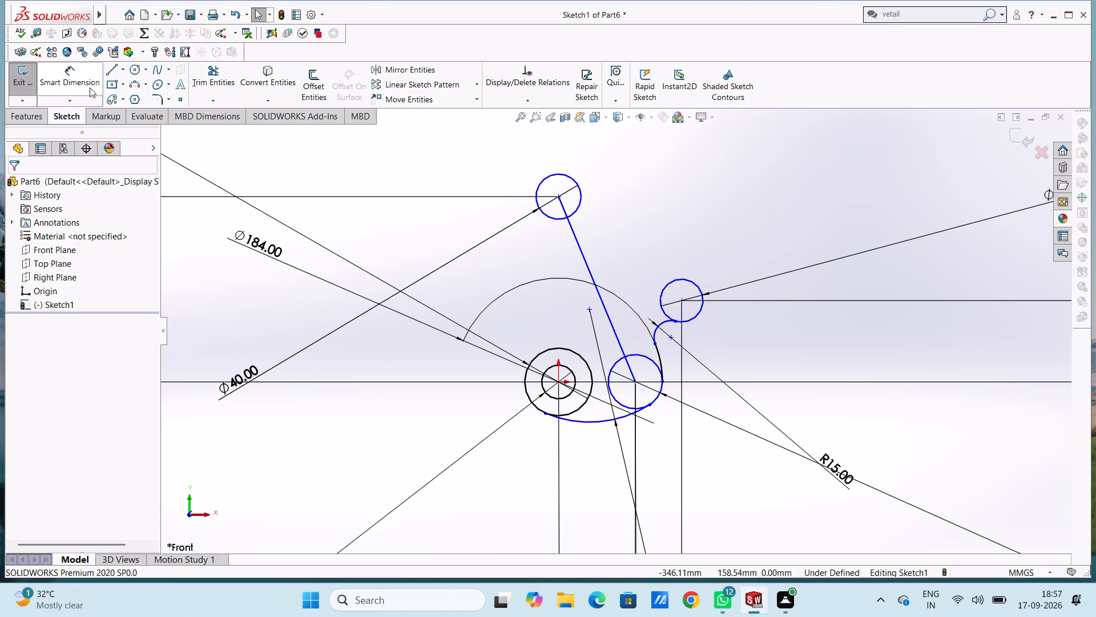
# Offset the slanted centre line 20 mm in both directions, with dimensions added.
pyautogui.click(315, 81)
pyautogui.click(578, 243)
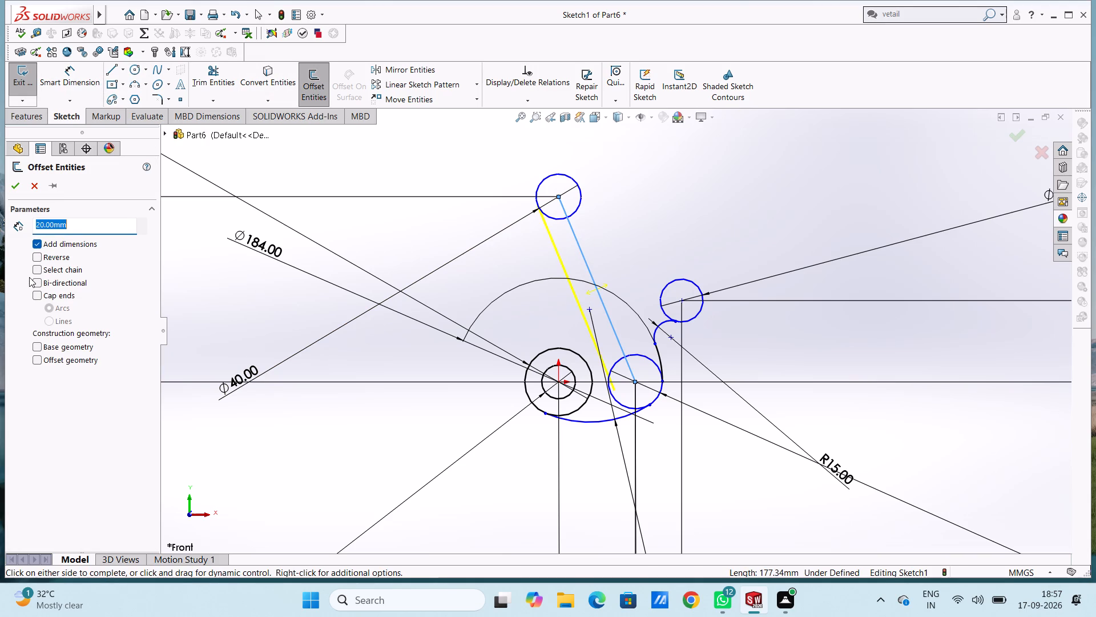
pyautogui.click(33, 281)
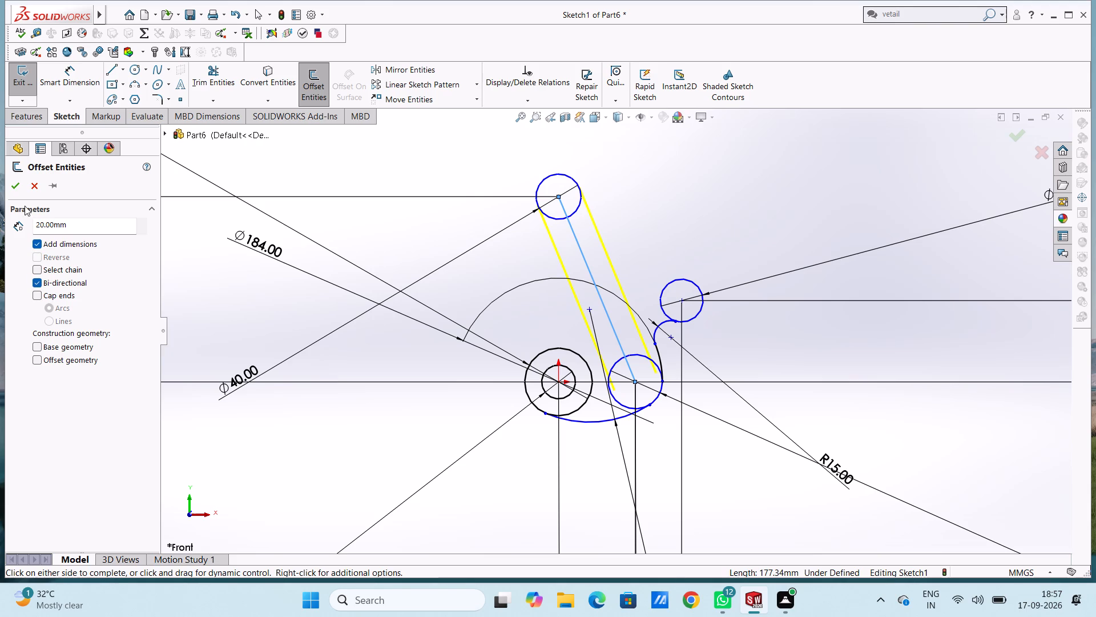
pyautogui.click(17, 187)
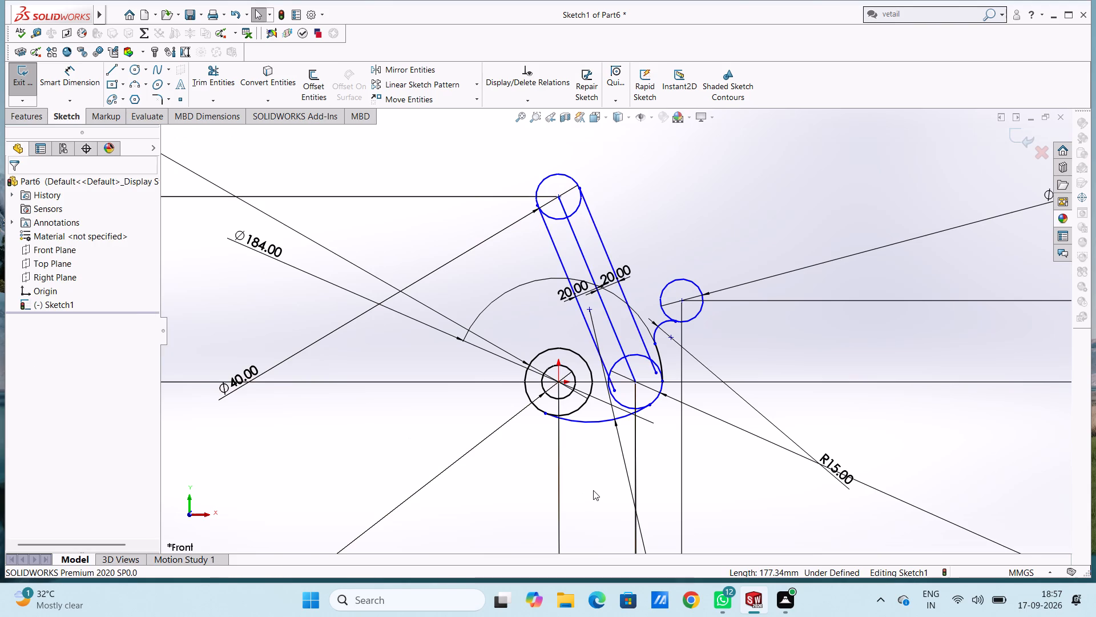
# Draw a three-point arc of 45 mm radius from the offset line nearer the origin to the 60 mm circle.
pyautogui.scroll(-1, 650, 404)
pyautogui.scroll(3, 650, 404)
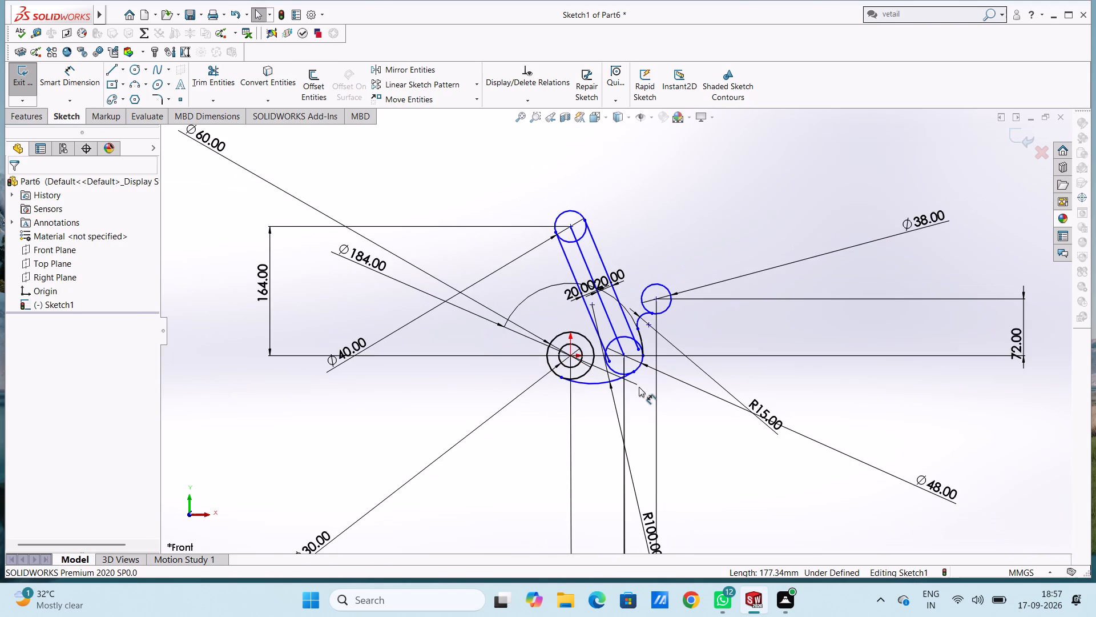
pyautogui.scroll(-4, 639, 387)
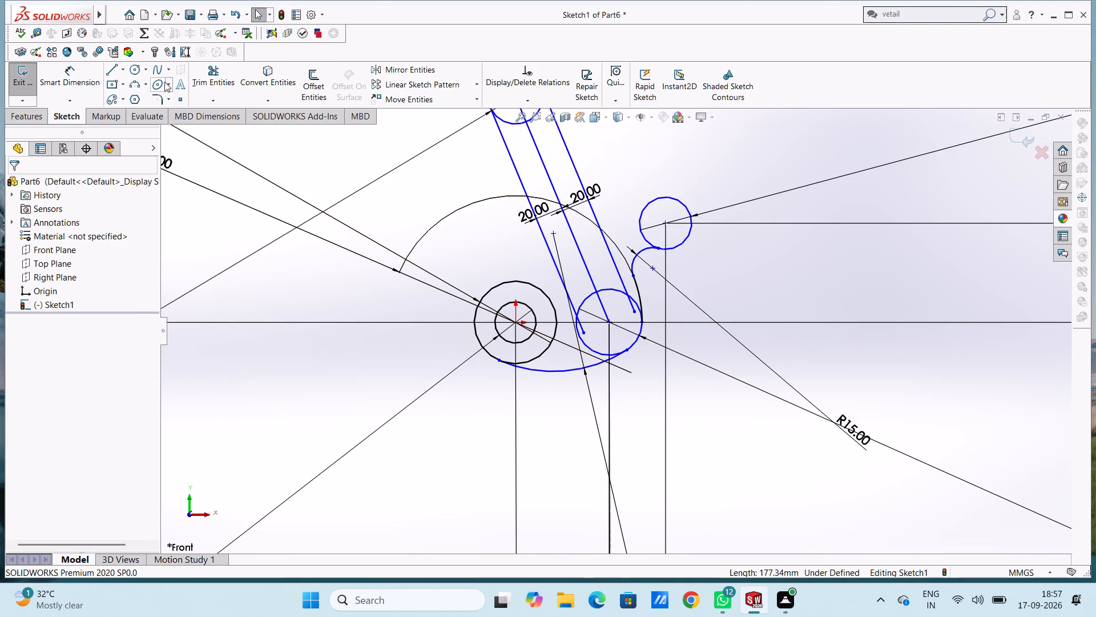
pyautogui.click(141, 86)
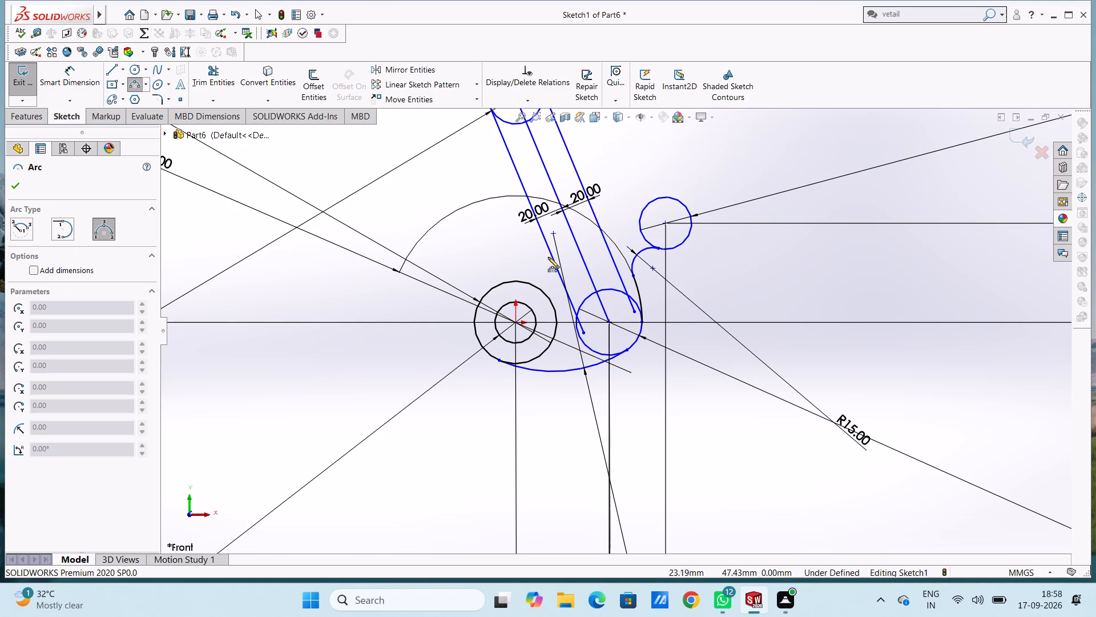
pyautogui.scroll(-6, 551, 259)
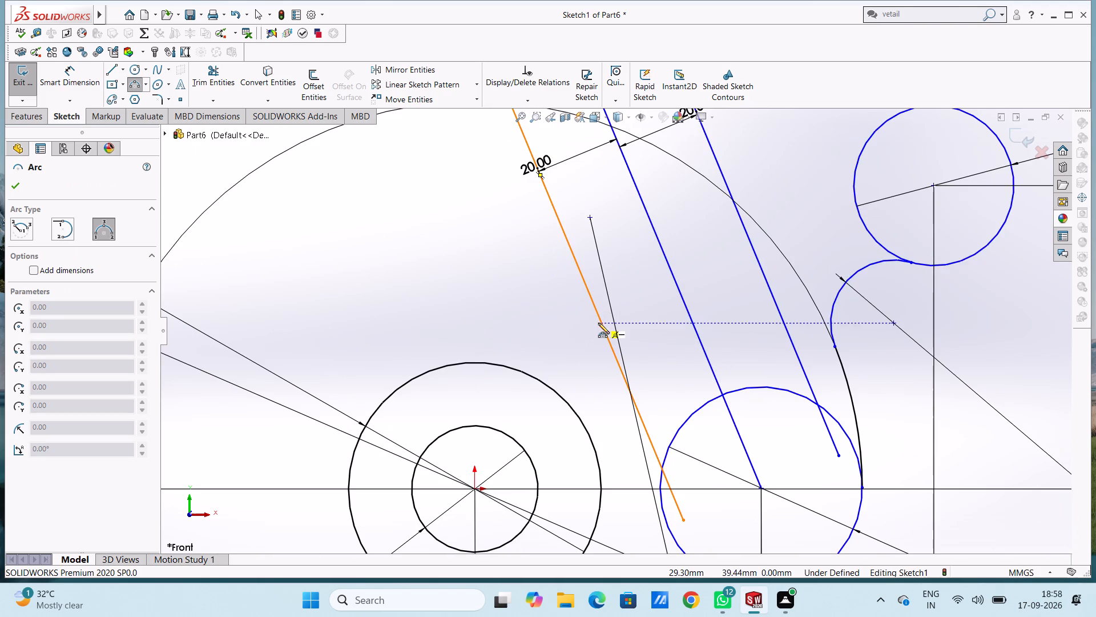
pyautogui.click(597, 314)
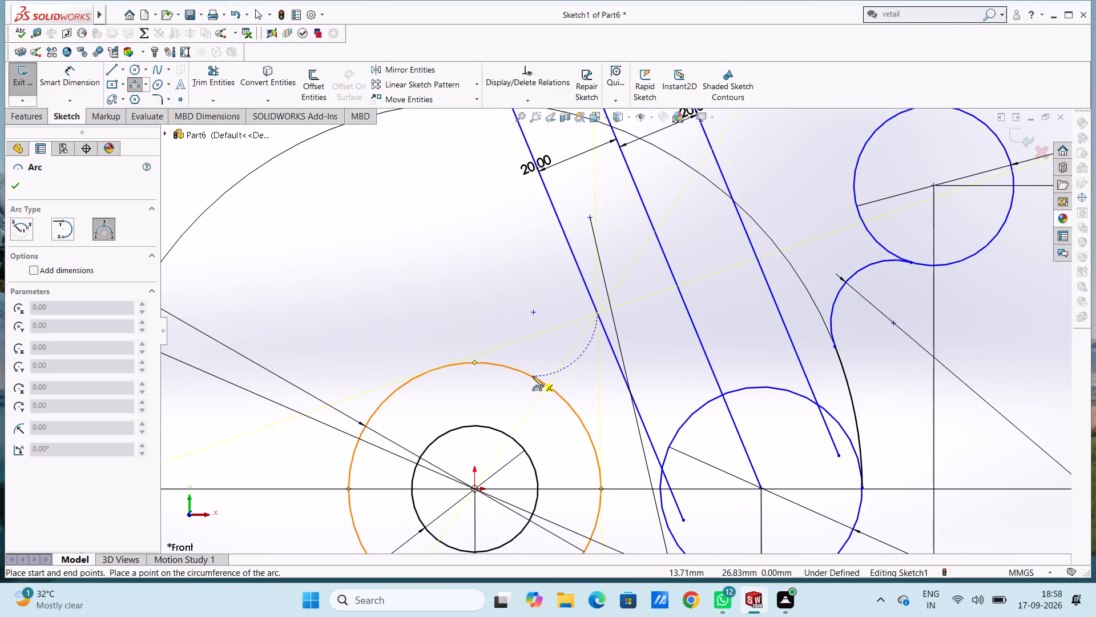
pyautogui.click(533, 376)
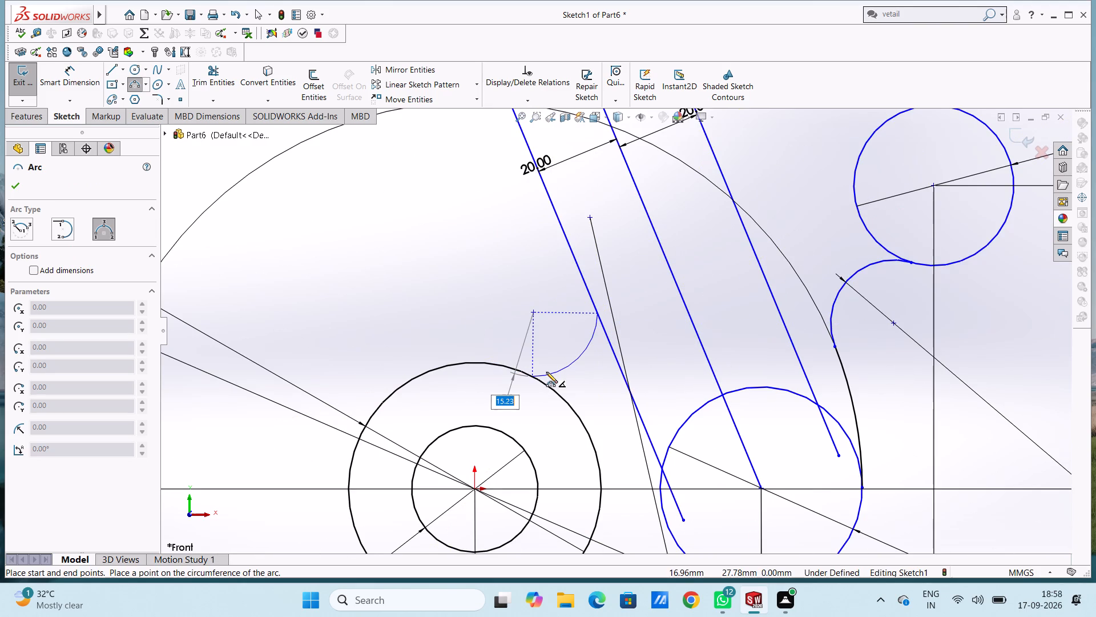
pyautogui.write('45')
pyautogui.press('Return')
pyautogui.press('Escape')
pyautogui.press('Escape')
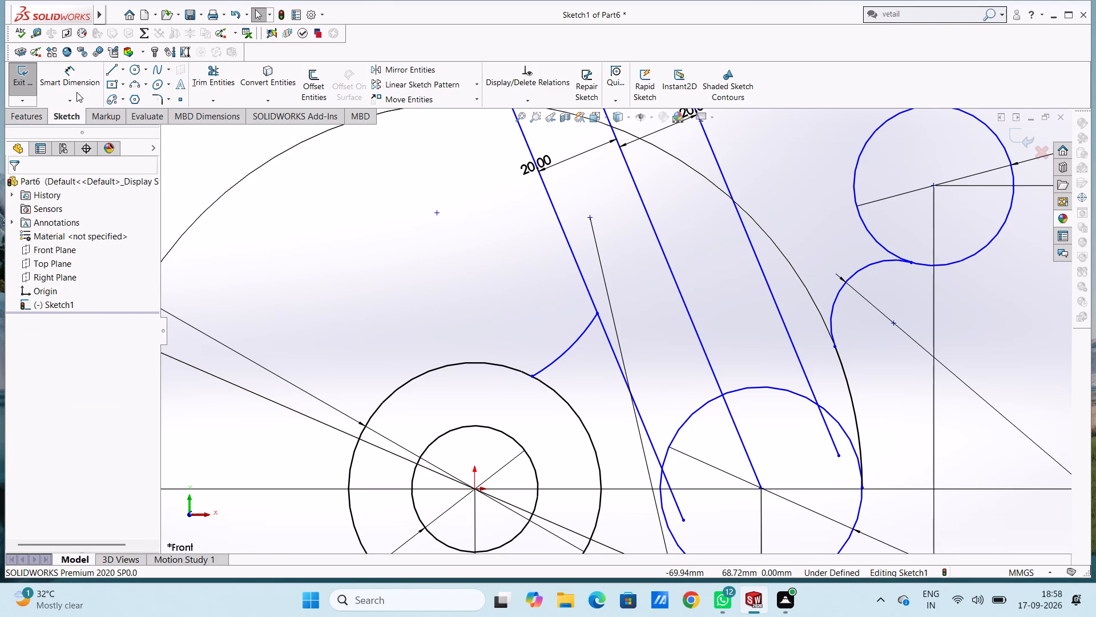
# Add a 45 mm radius dimension to the new arc between the offset line and the 60 mm circle.
pyautogui.click(79, 73)
pyautogui.scroll(2, 667, 383)
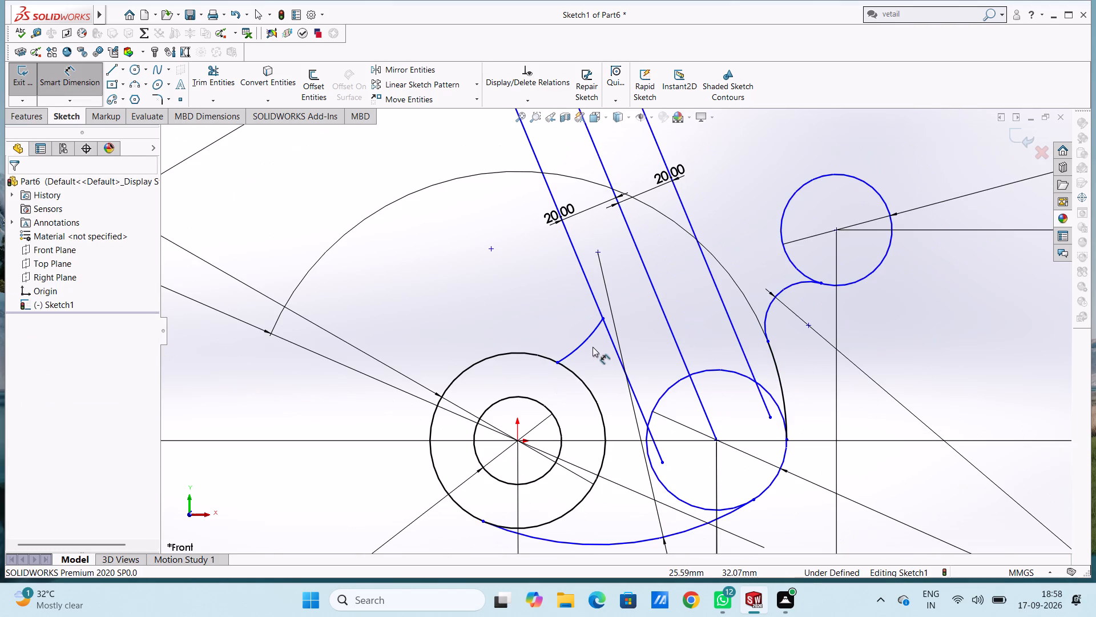
pyautogui.click(585, 339)
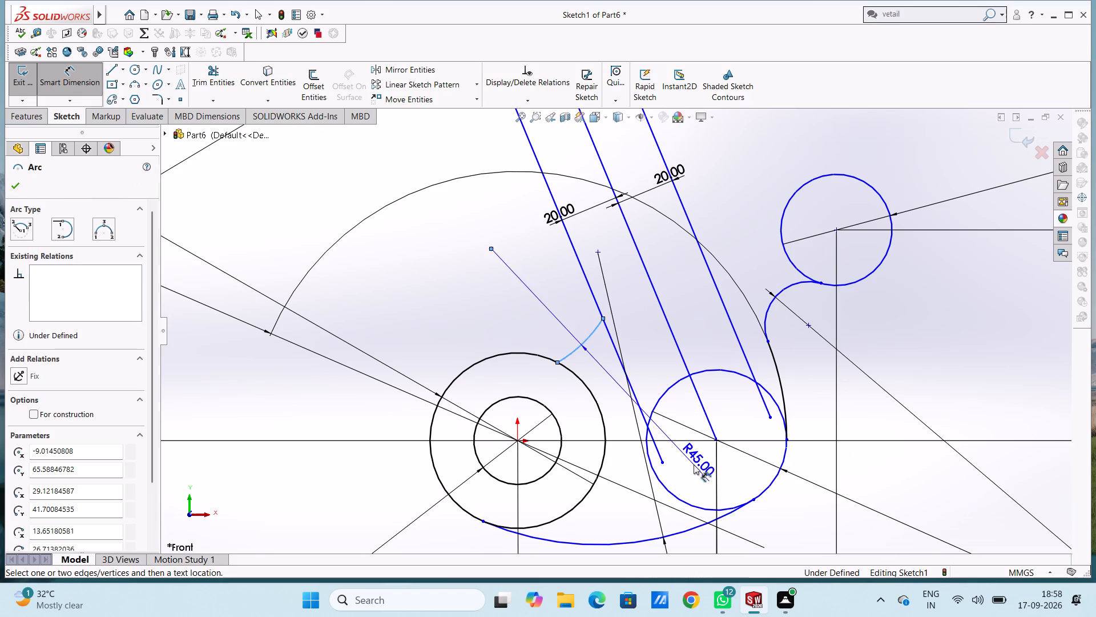
pyautogui.scroll(4, 694, 464)
pyautogui.click(712, 516)
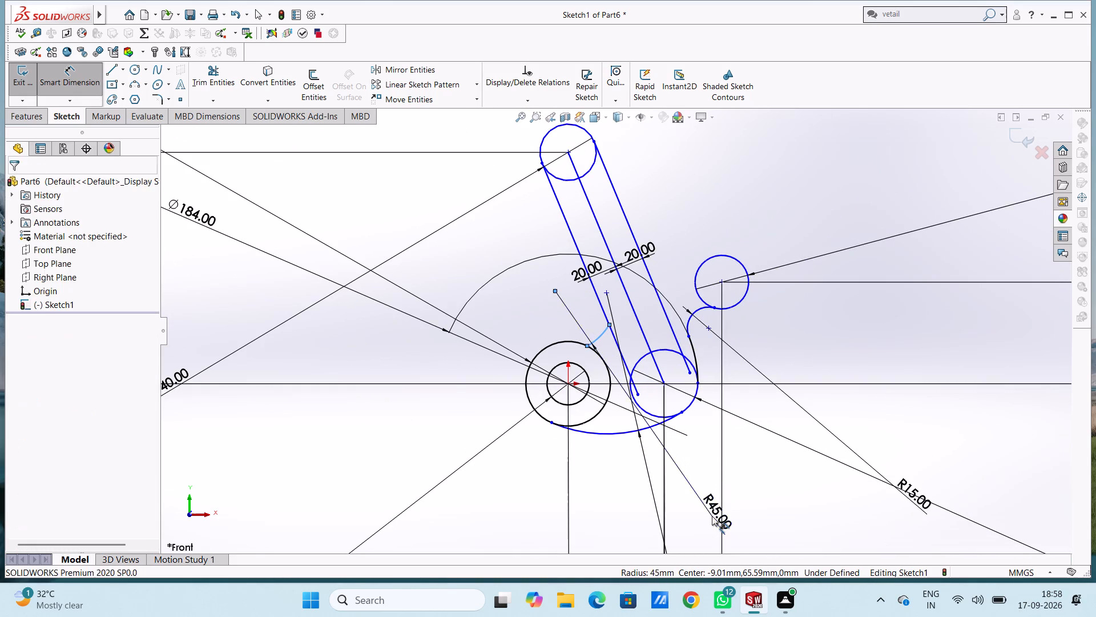
pyautogui.click(662, 499)
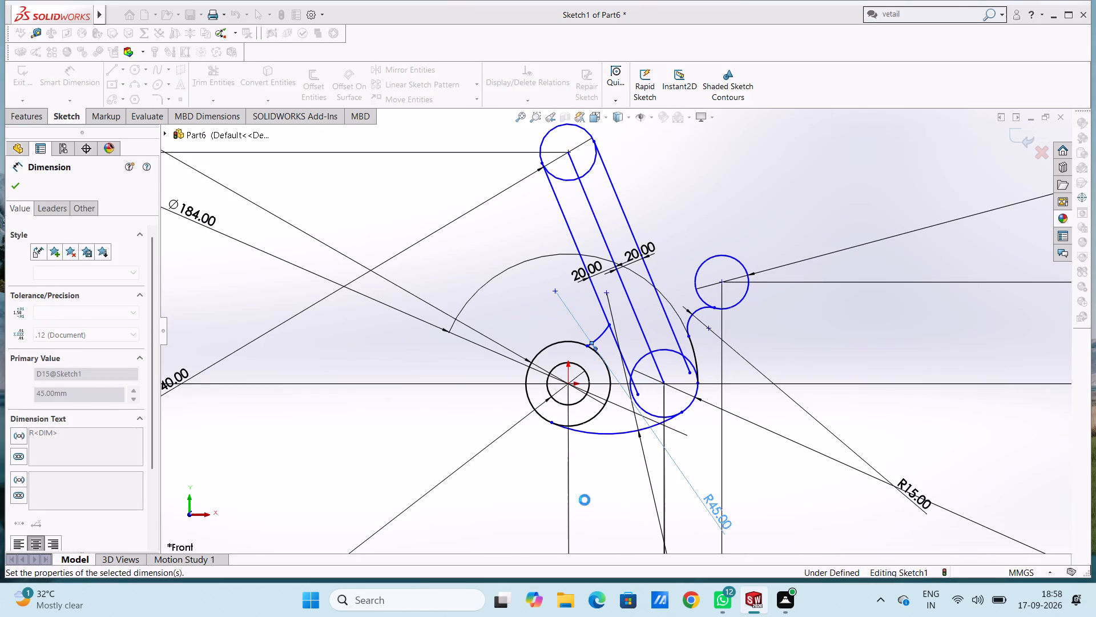
pyautogui.click(585, 499)
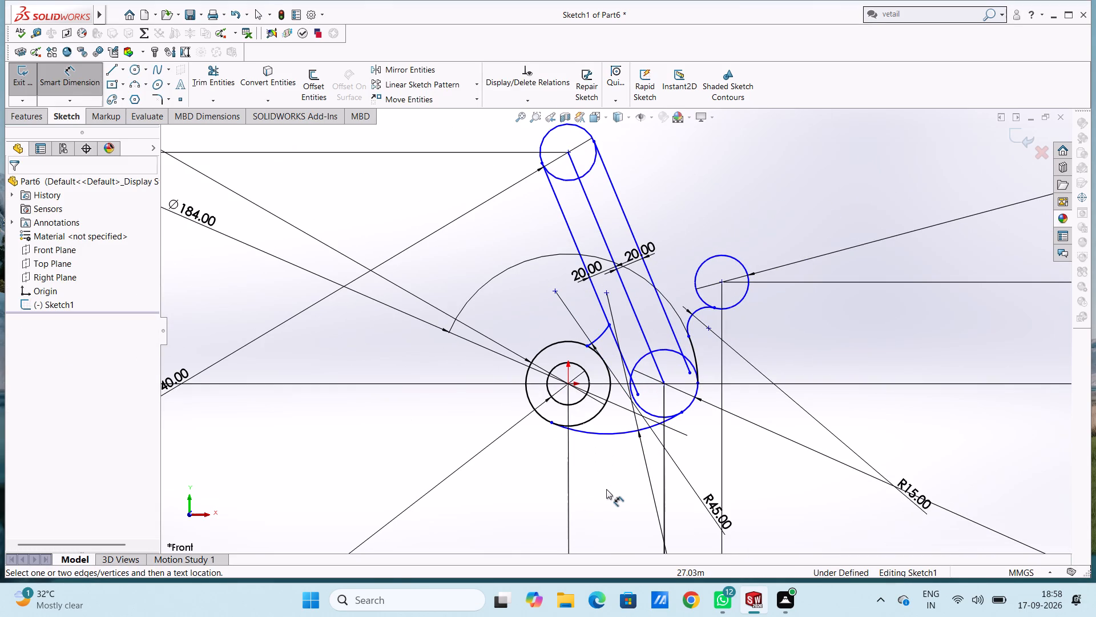
pyautogui.press('Escape')
pyautogui.press('Escape')
# Make the 45 mm radius arc tangent to the 60 mm circle around the origin.
pyautogui.scroll(-5, 597, 346)
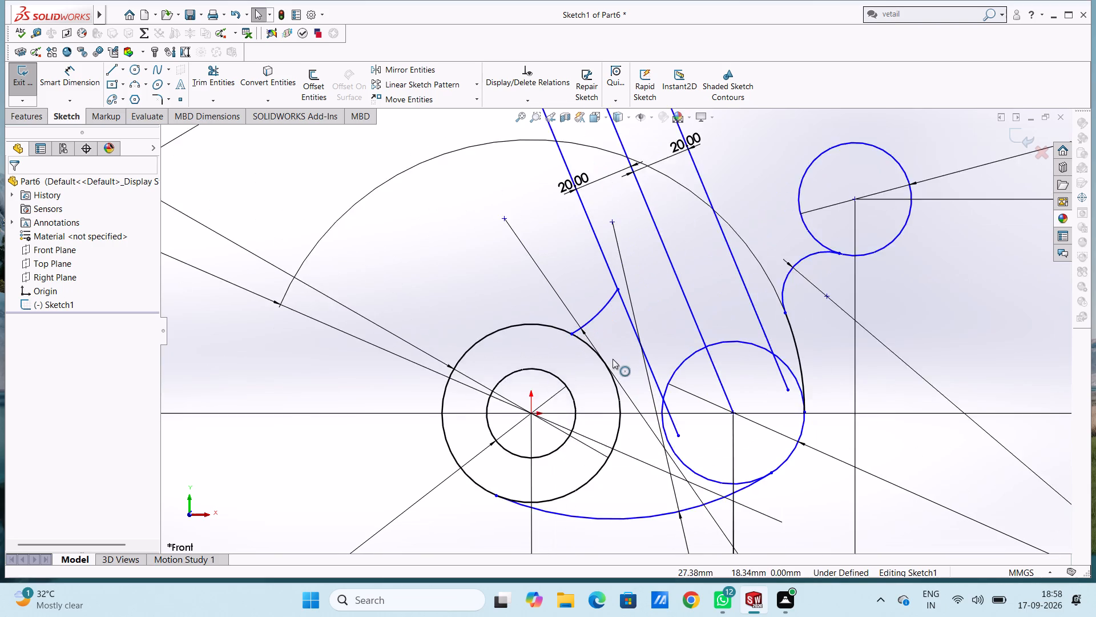
pyautogui.scroll(-2, 613, 359)
pyautogui.click(574, 304)
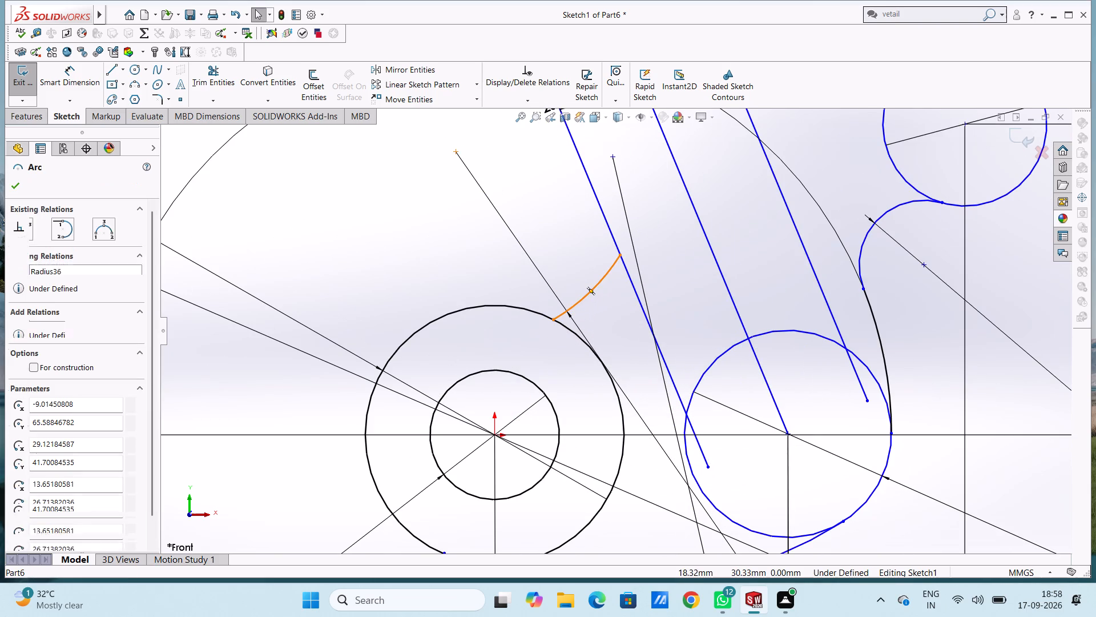
pyautogui.keyDown('ctrl'); pyautogui.click(533, 312); pyautogui.keyUp('ctrl')
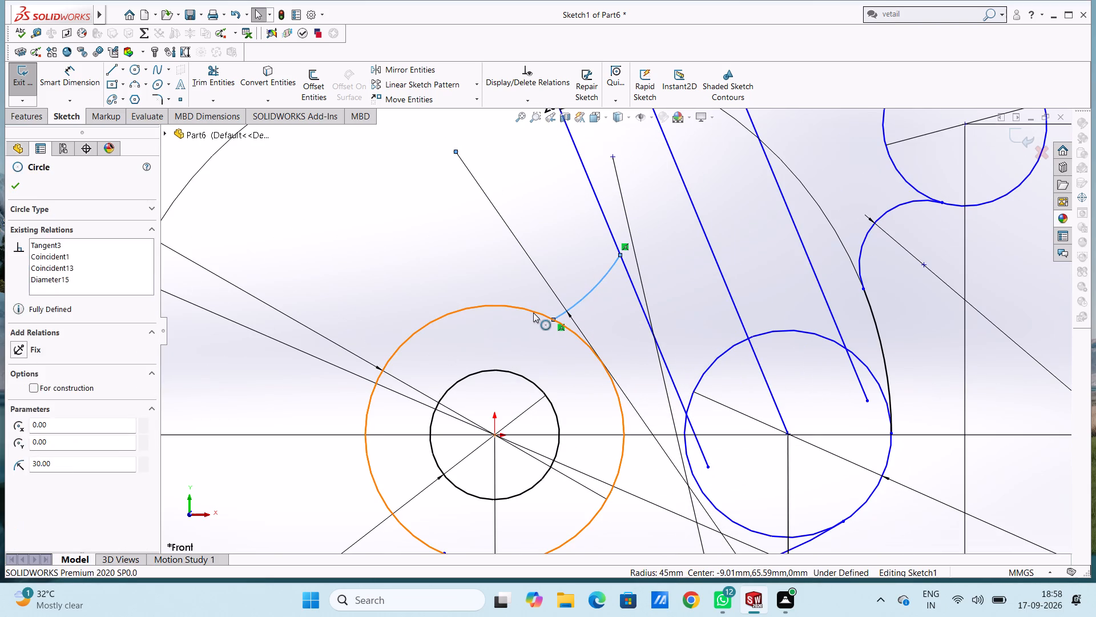
pyautogui.click(20, 403)
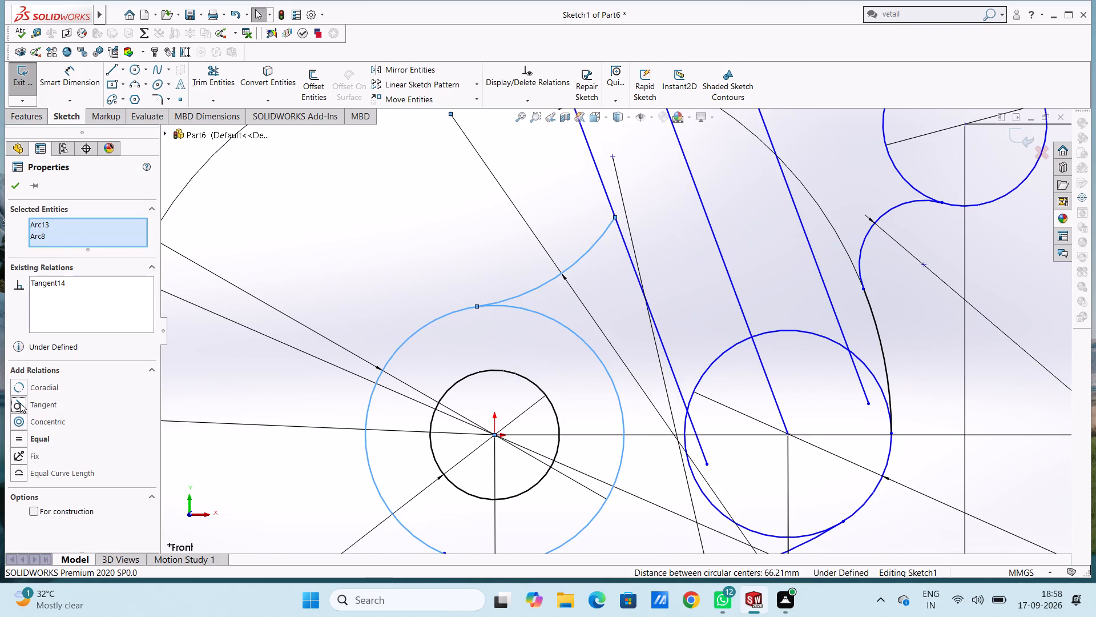
pyautogui.click(274, 247)
pyautogui.scroll(7, 498, 259)
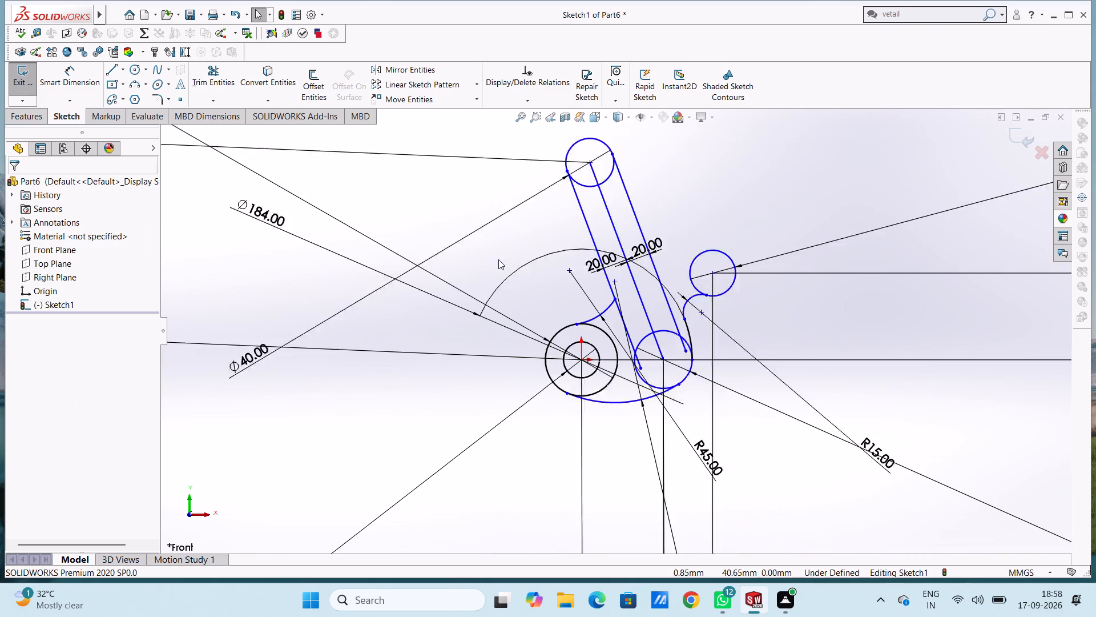
pyautogui.scroll(1, 498, 259)
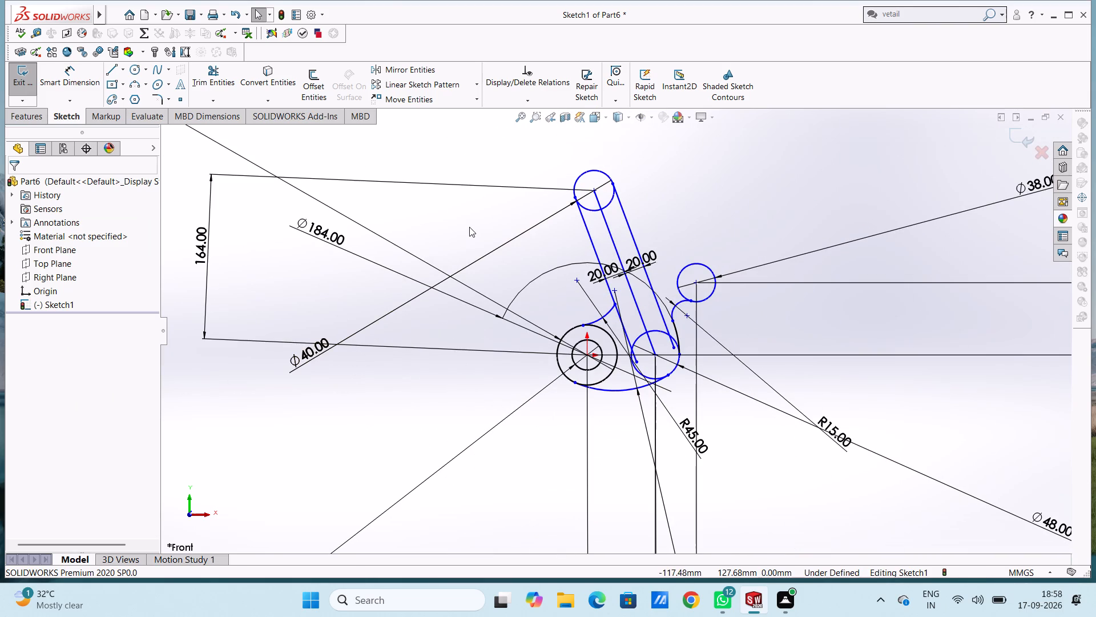
# Undo the tangent relation between the 45 mm radius arc and the 60 mm circle.
pyautogui.hotkey('ctrl', 'z')
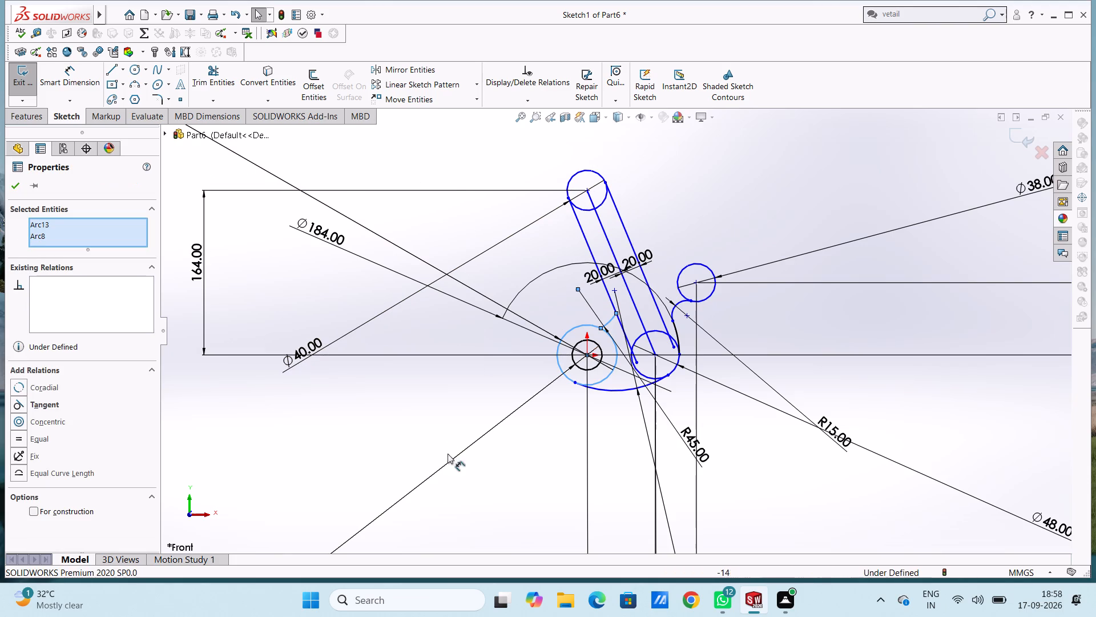
pyautogui.click(425, 411)
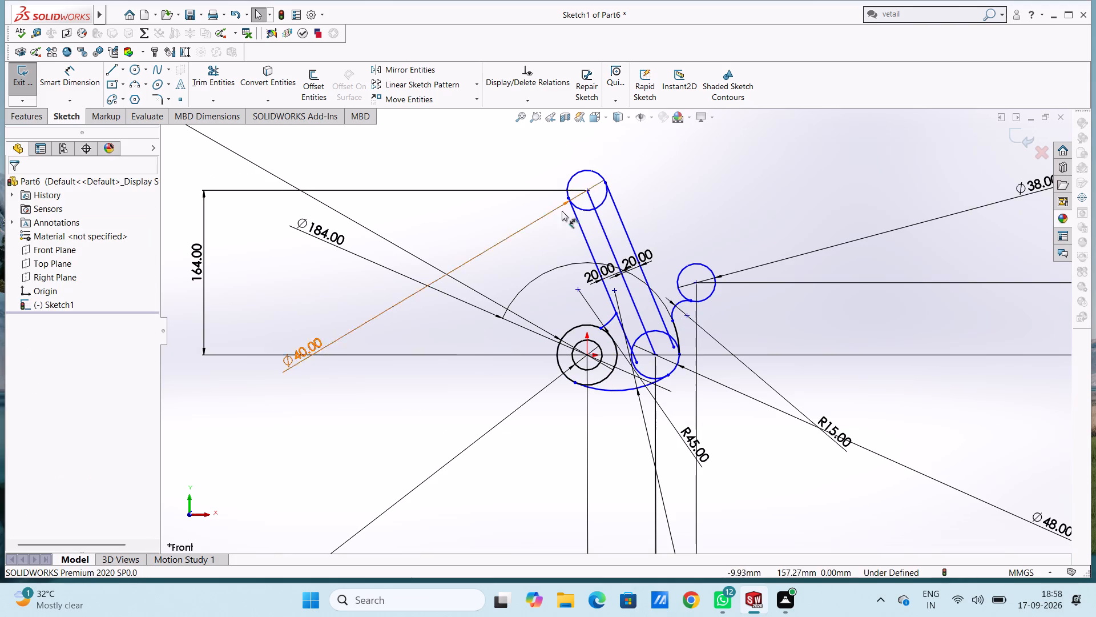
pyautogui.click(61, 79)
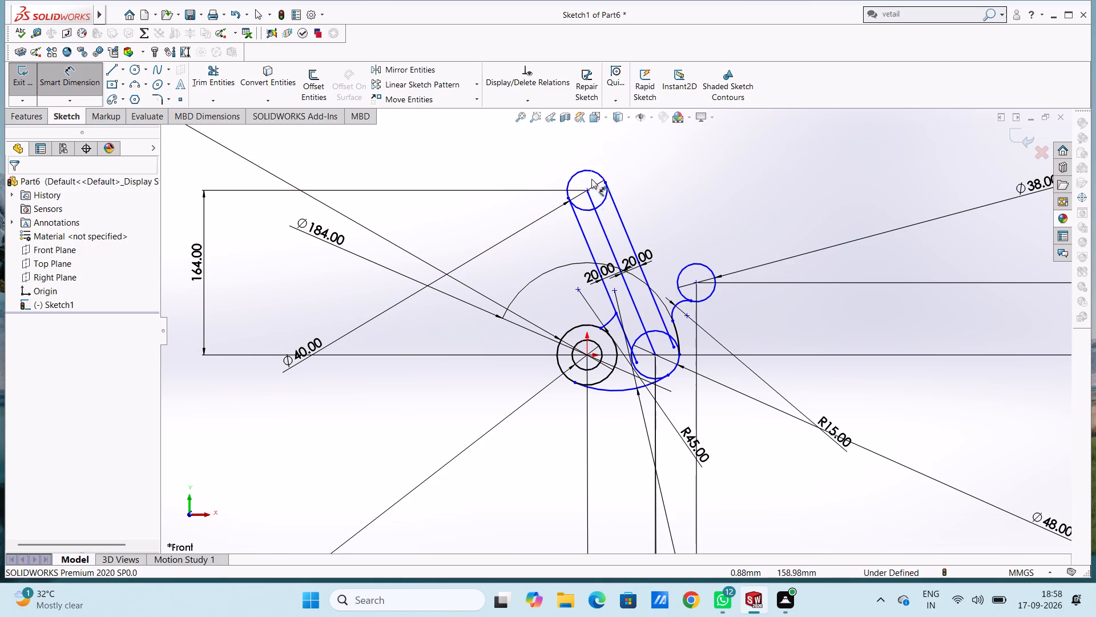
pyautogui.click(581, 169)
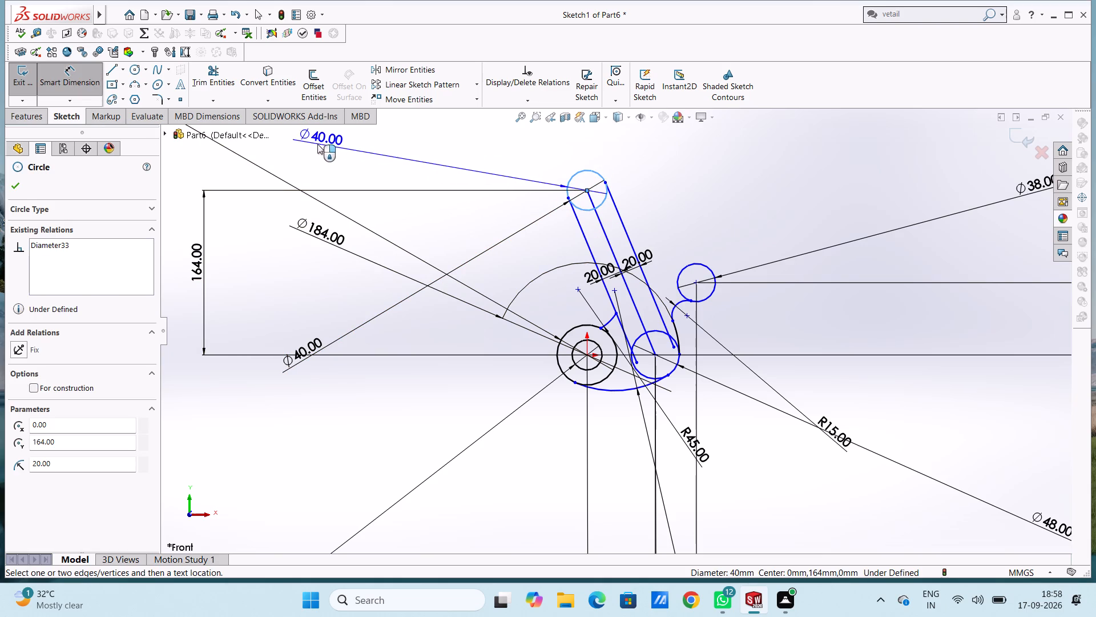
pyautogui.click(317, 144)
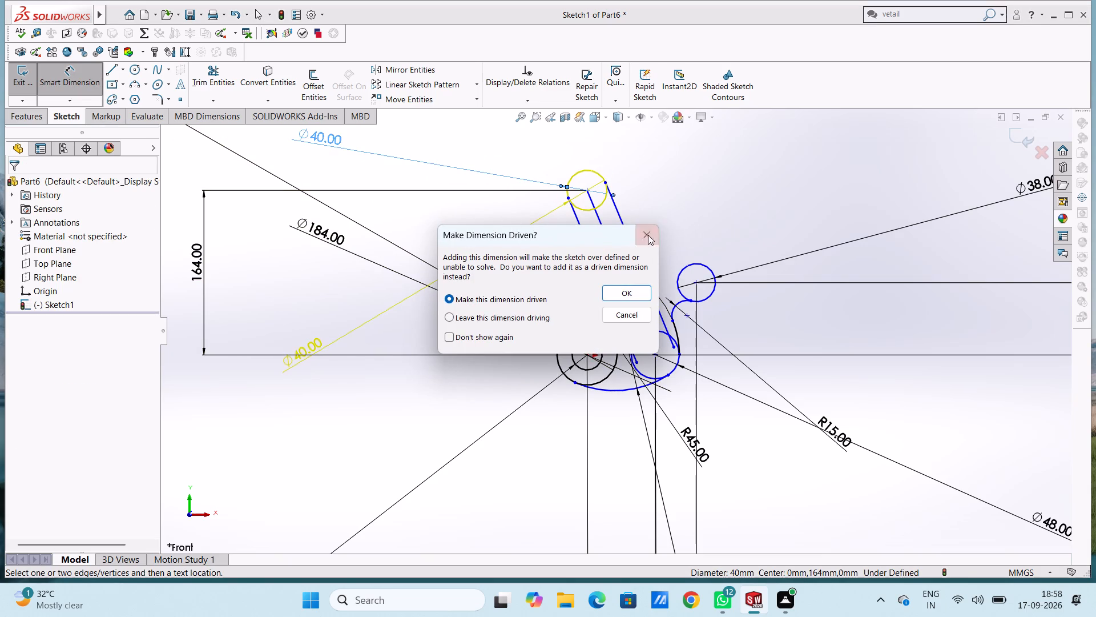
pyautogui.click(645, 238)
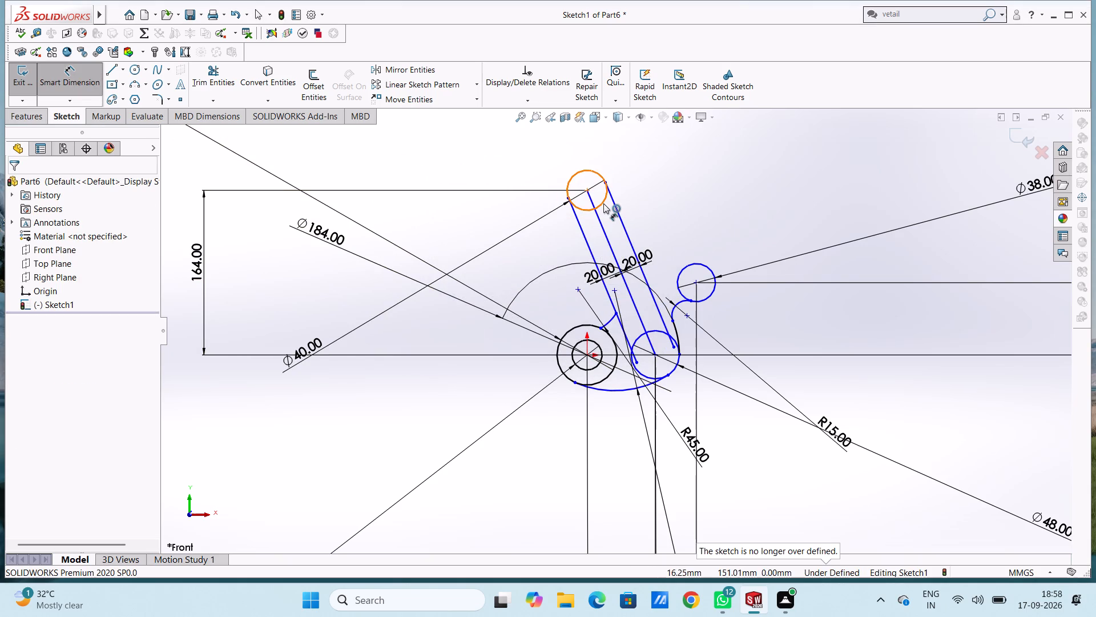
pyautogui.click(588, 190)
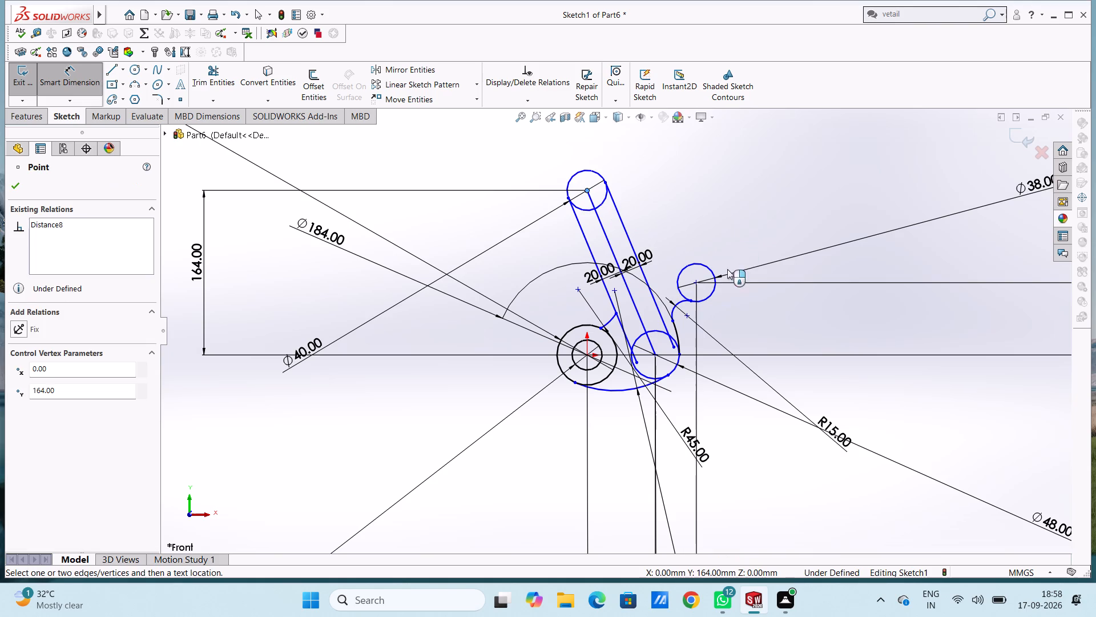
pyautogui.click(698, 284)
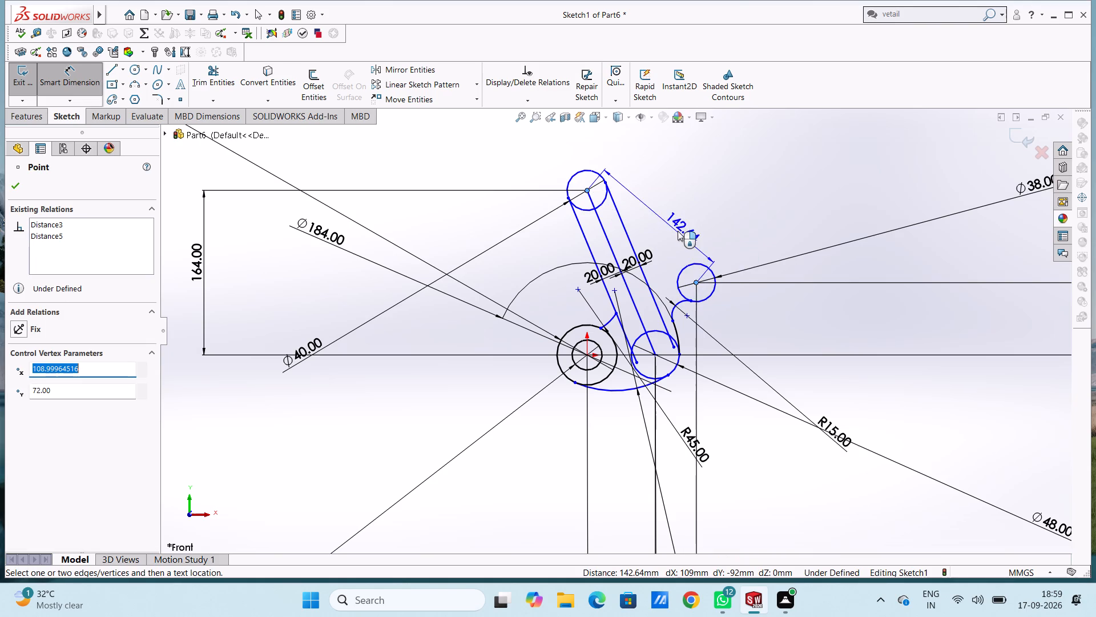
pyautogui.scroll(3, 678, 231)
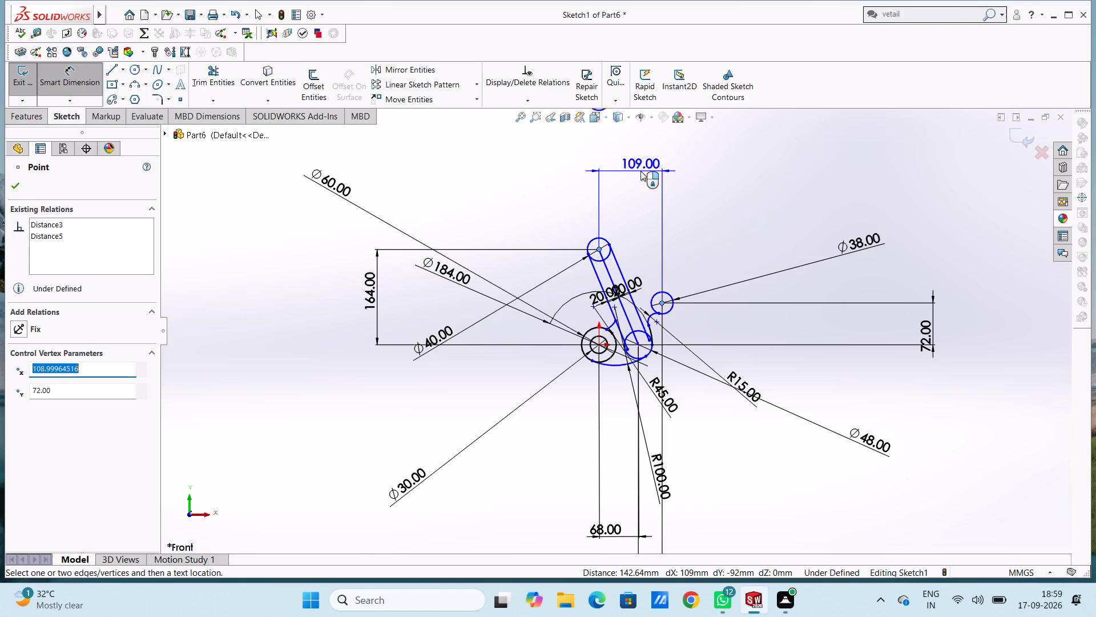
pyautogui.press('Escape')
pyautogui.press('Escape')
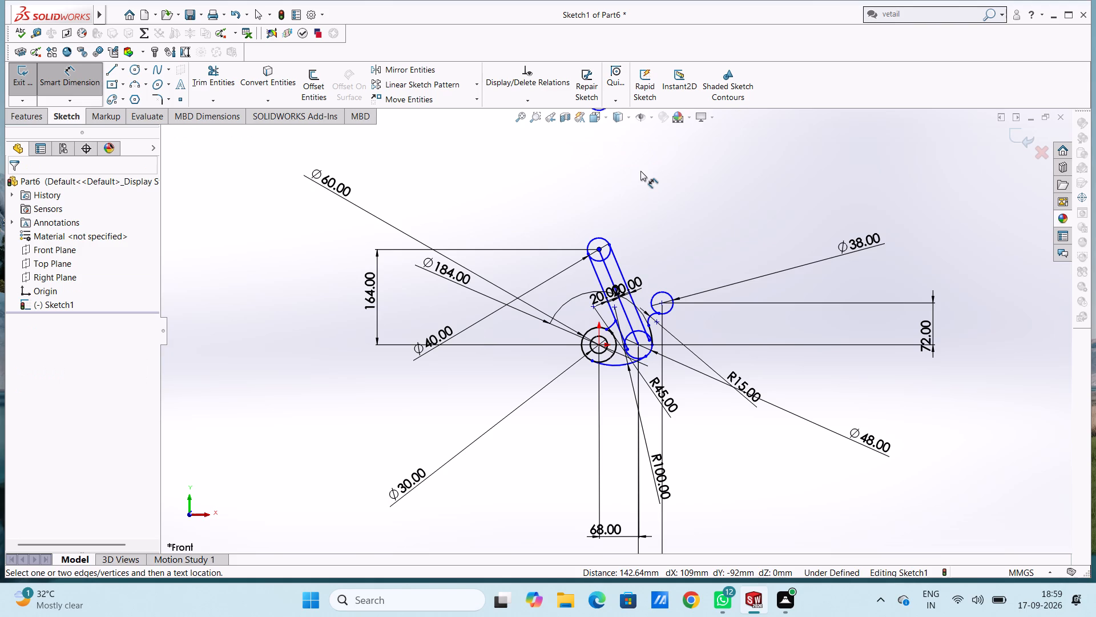
# Undo the 45 mm radius arc, its dimension and both 20 mm offset lines, keeping the slanted centre line.
pyautogui.hotkey('ctrl', 'z')
pyautogui.hotkey('ctrl', 'z')
pyautogui.hotkey('ctrl', 'z')
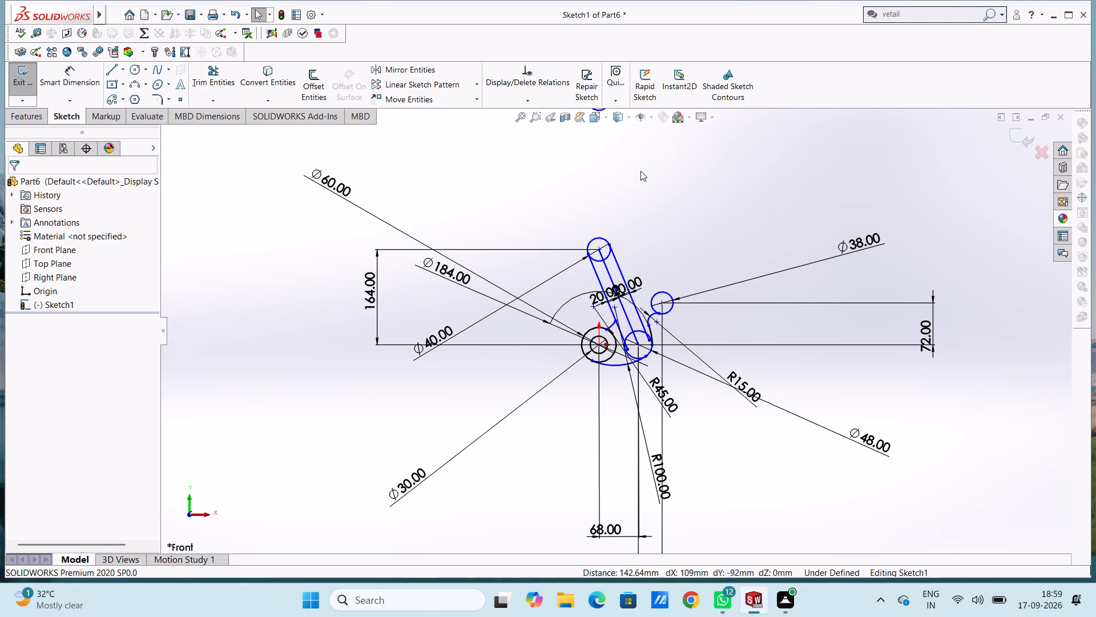
pyautogui.hotkey('ctrl', 'z')
pyautogui.hotkey('ctrl', 'z')
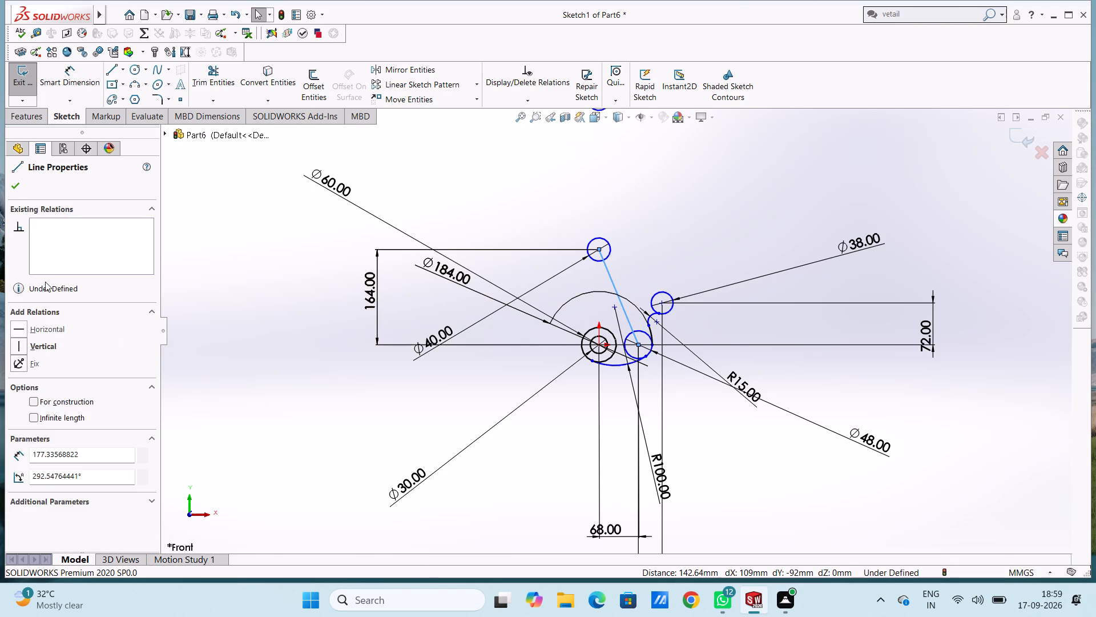
# Draw a vertical line from the origin to the centre of the 40 mm circle.
pyautogui.click(108, 71)
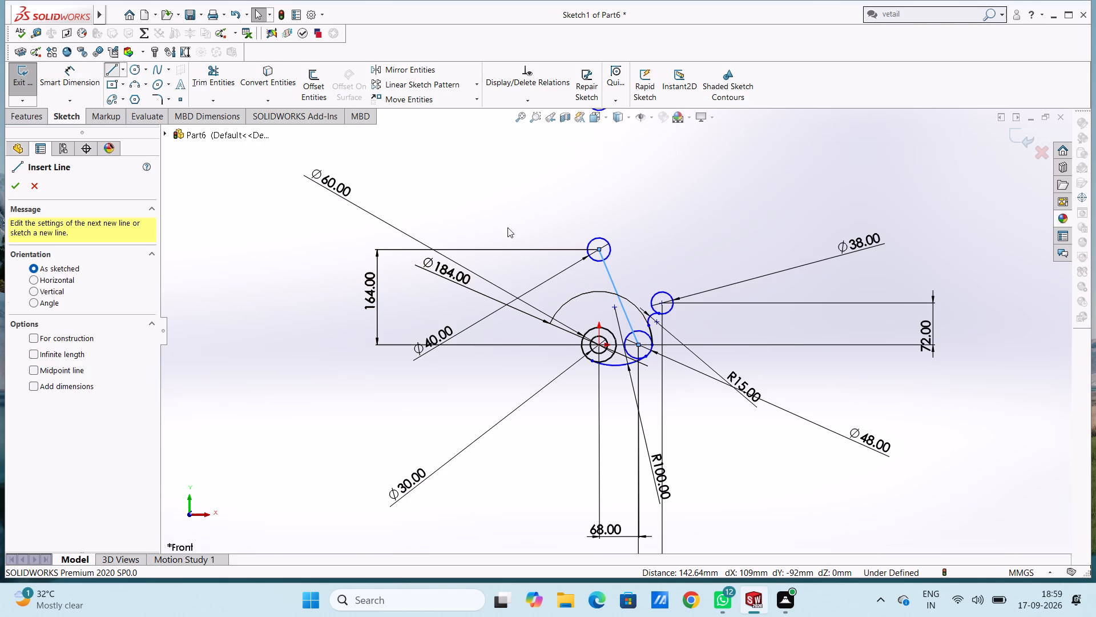
pyautogui.click(598, 348)
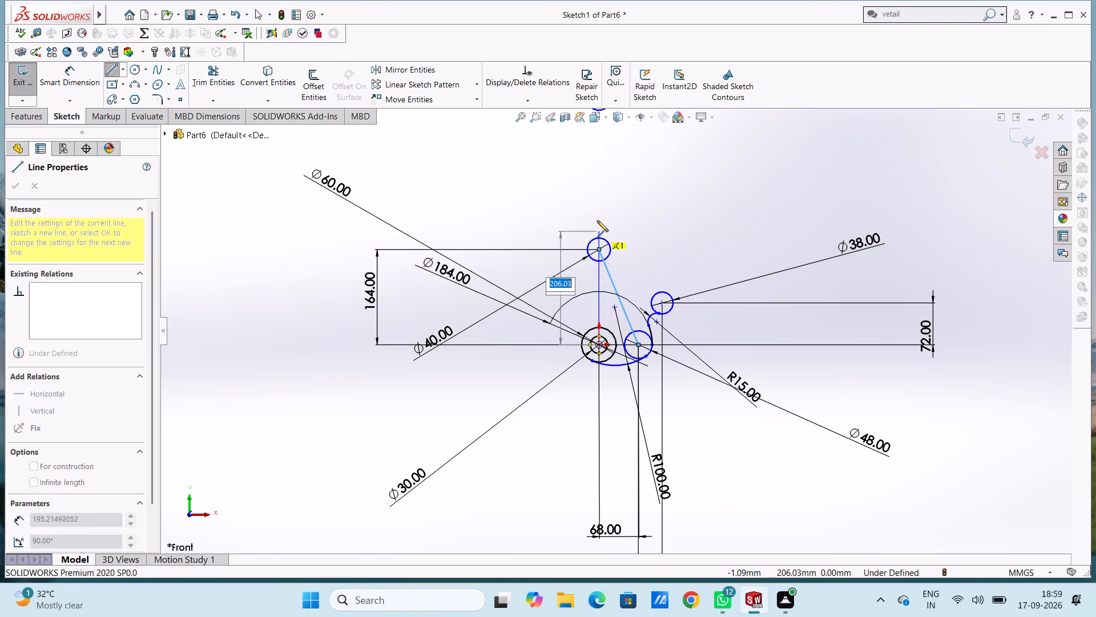
pyautogui.click(600, 249)
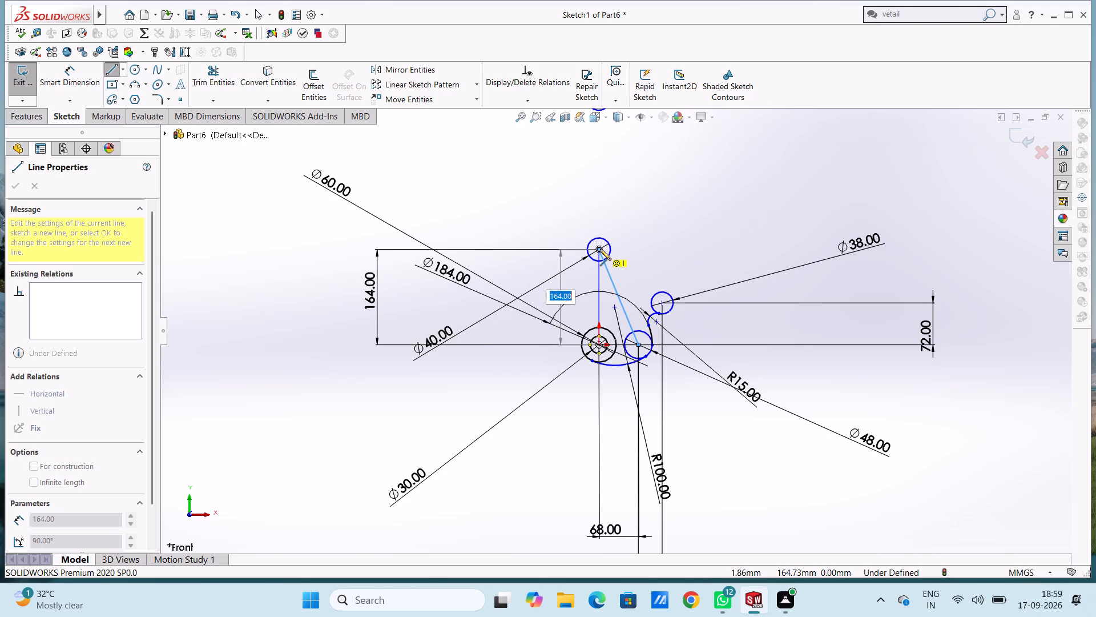
pyautogui.press('Escape')
pyautogui.press('Escape')
pyautogui.press('Escape')
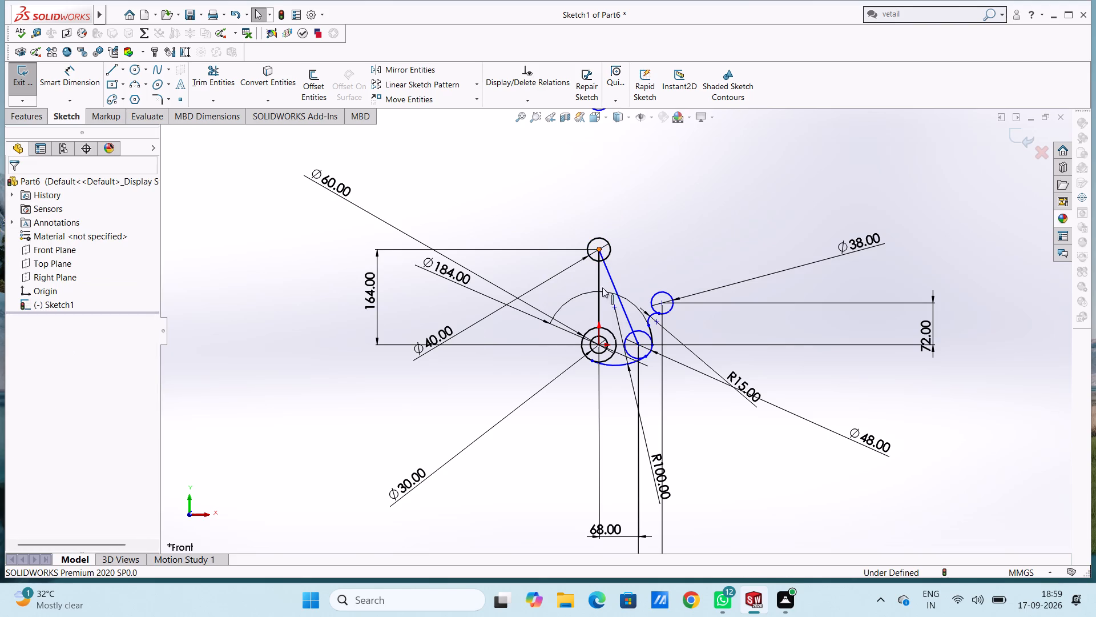
# Offset the slanted centre line 20 mm in both directions, with dimensions added.
pyautogui.scroll(-1, 719, 277)
pyautogui.scroll(-2, 673, 368)
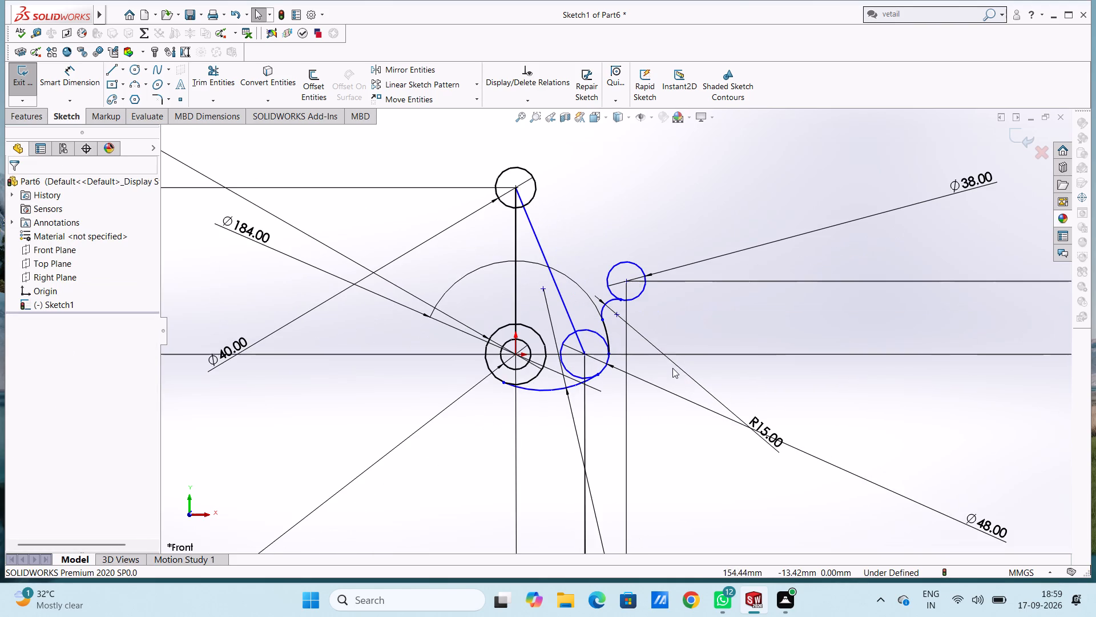
pyautogui.click(309, 82)
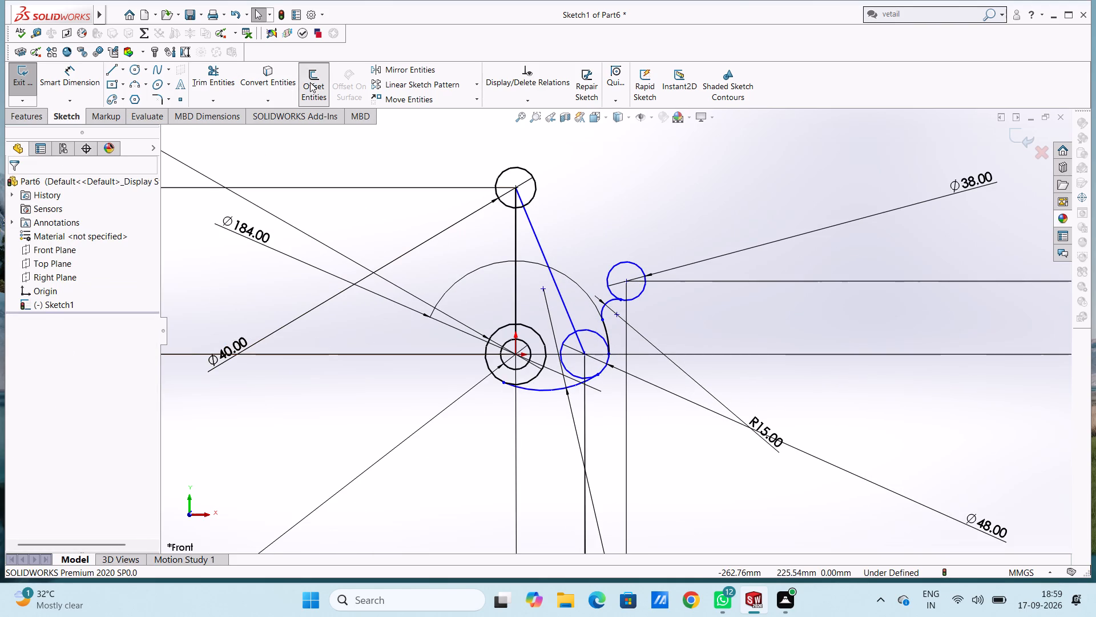
pyautogui.click(536, 242)
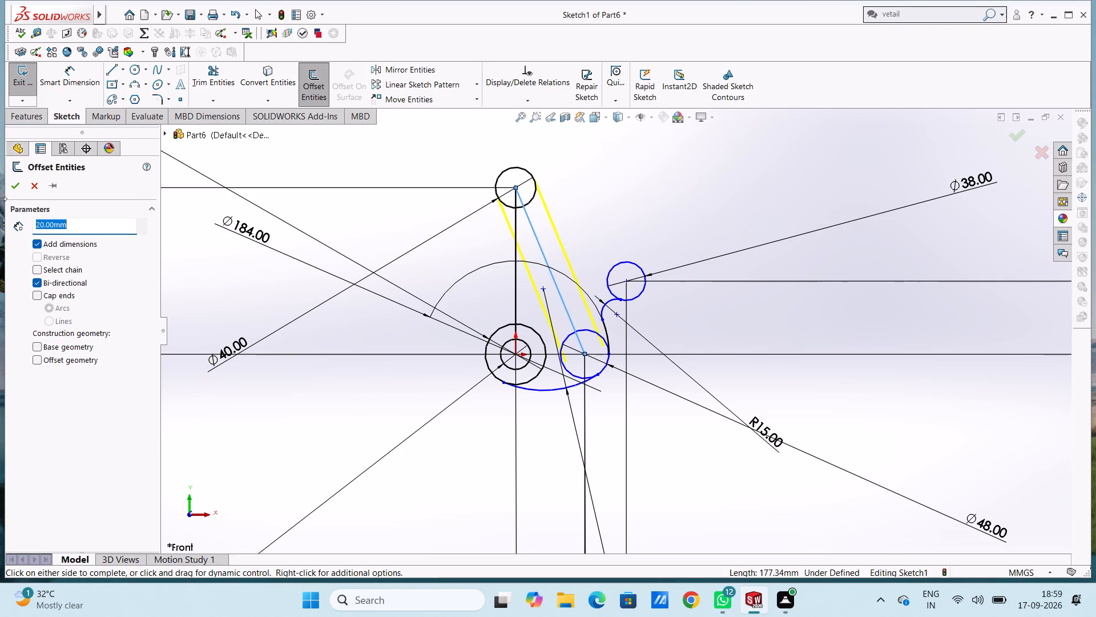
pyautogui.click(22, 186)
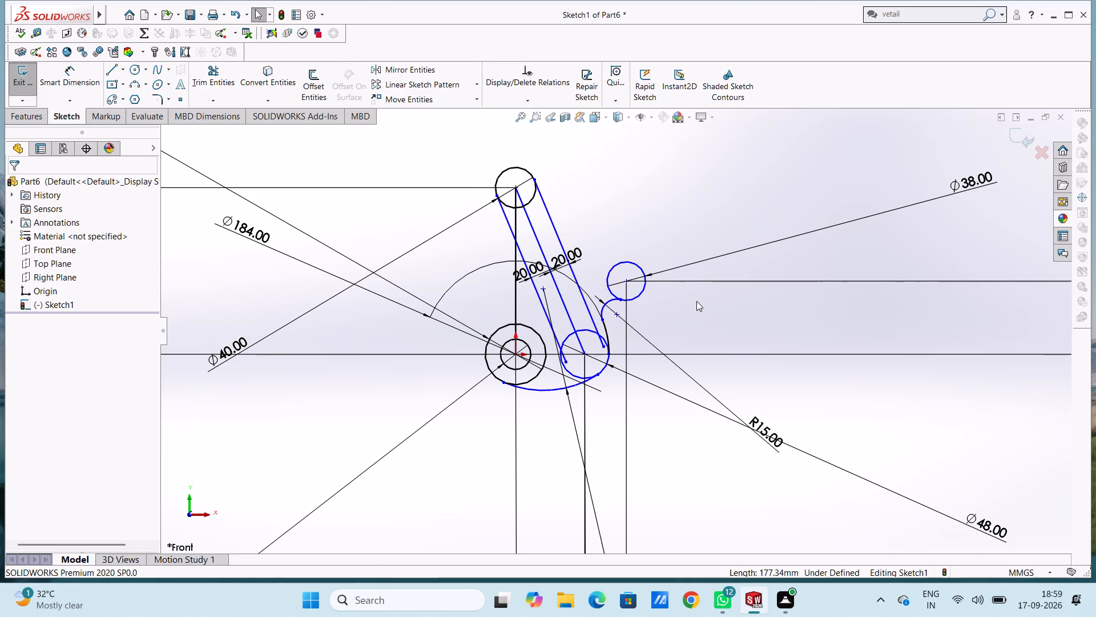
# Draw a three-point arc of 45 mm radius from the offset line nearer the origin to the 60 mm circle.
pyautogui.scroll(-2, 696, 301)
pyautogui.scroll(6, 696, 301)
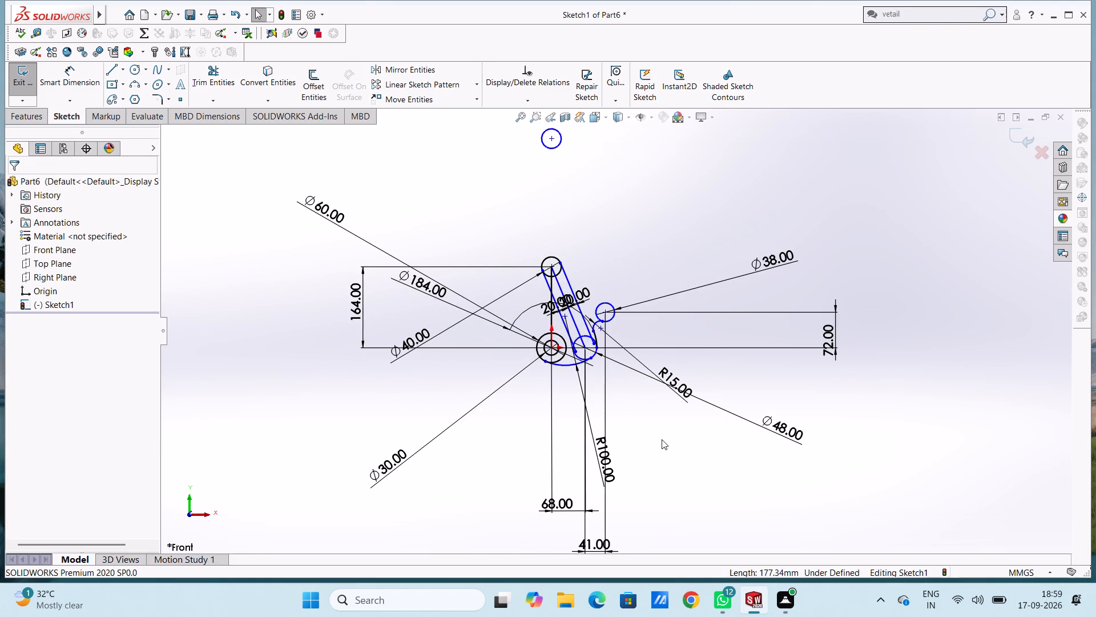
pyautogui.scroll(-2, 611, 418)
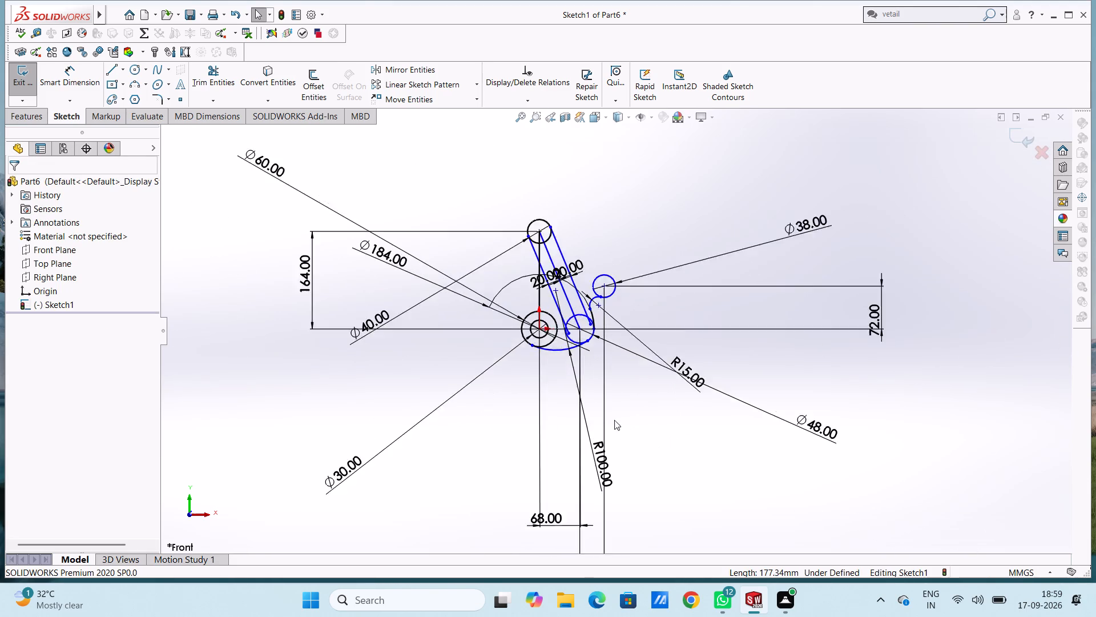
pyautogui.scroll(-2, 614, 420)
pyautogui.scroll(4, 470, 250)
pyautogui.scroll(-5, 515, 191)
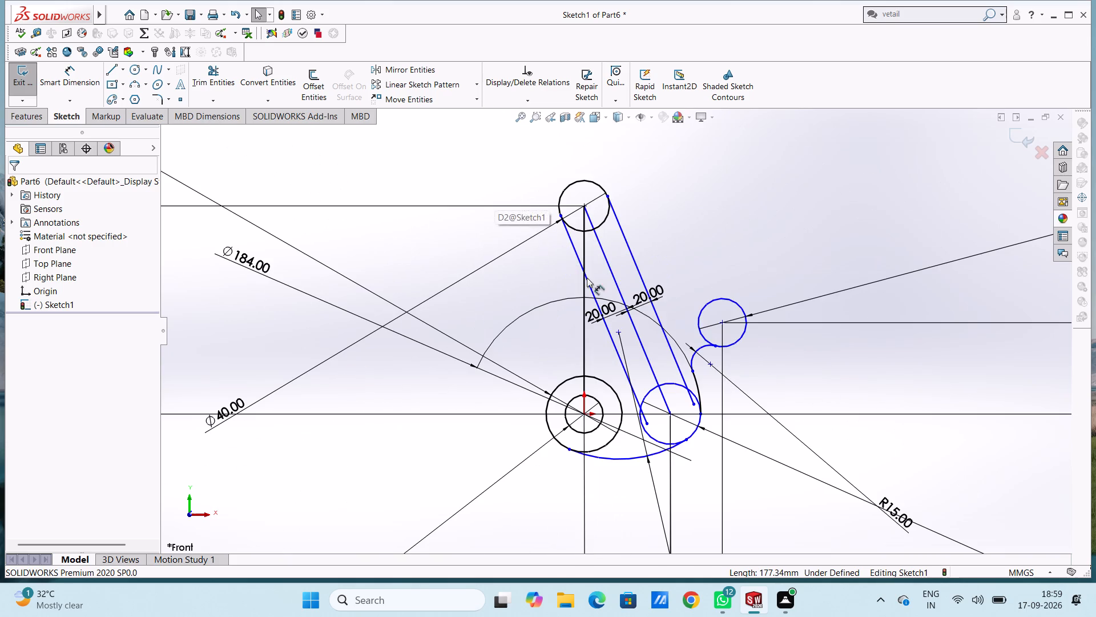
pyautogui.press('Escape')
pyautogui.press('Escape')
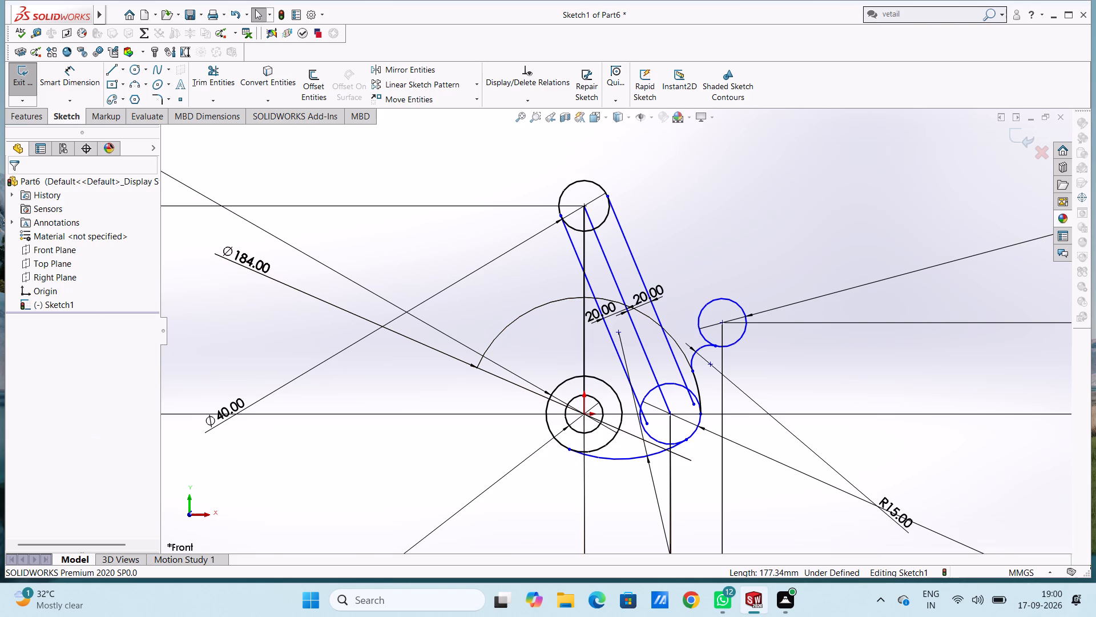
pyautogui.click(129, 86)
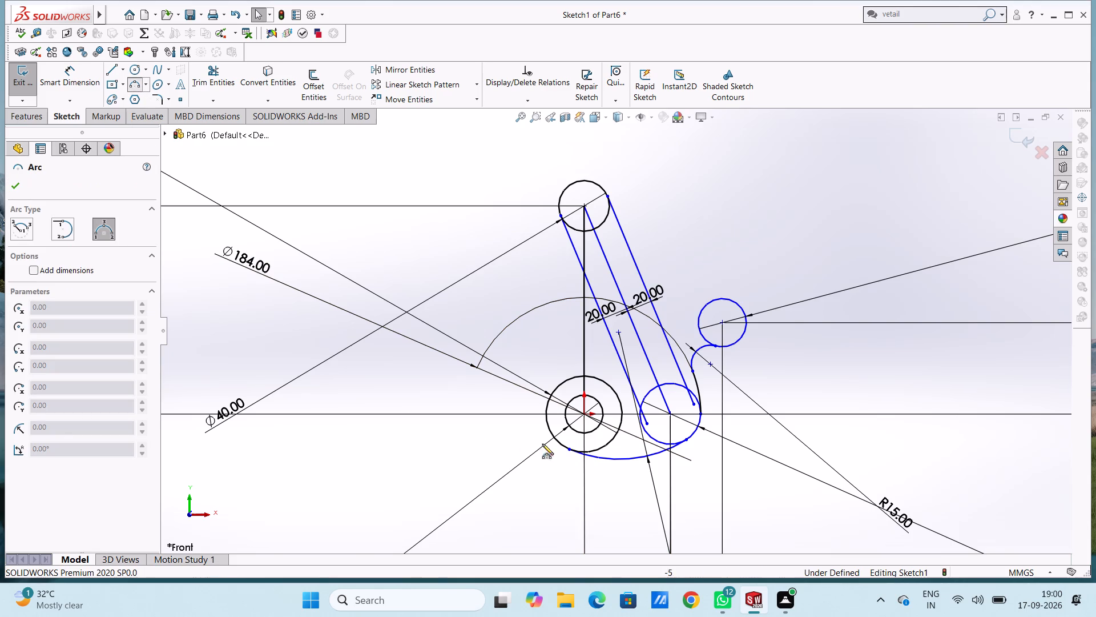
pyautogui.scroll(-4, 617, 372)
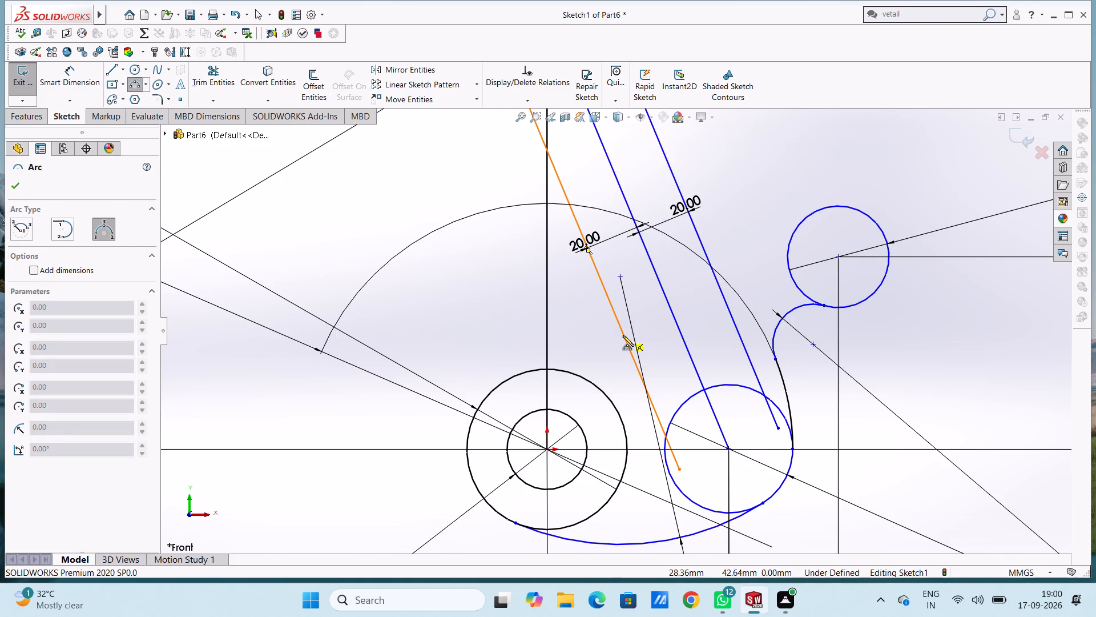
pyautogui.click(622, 335)
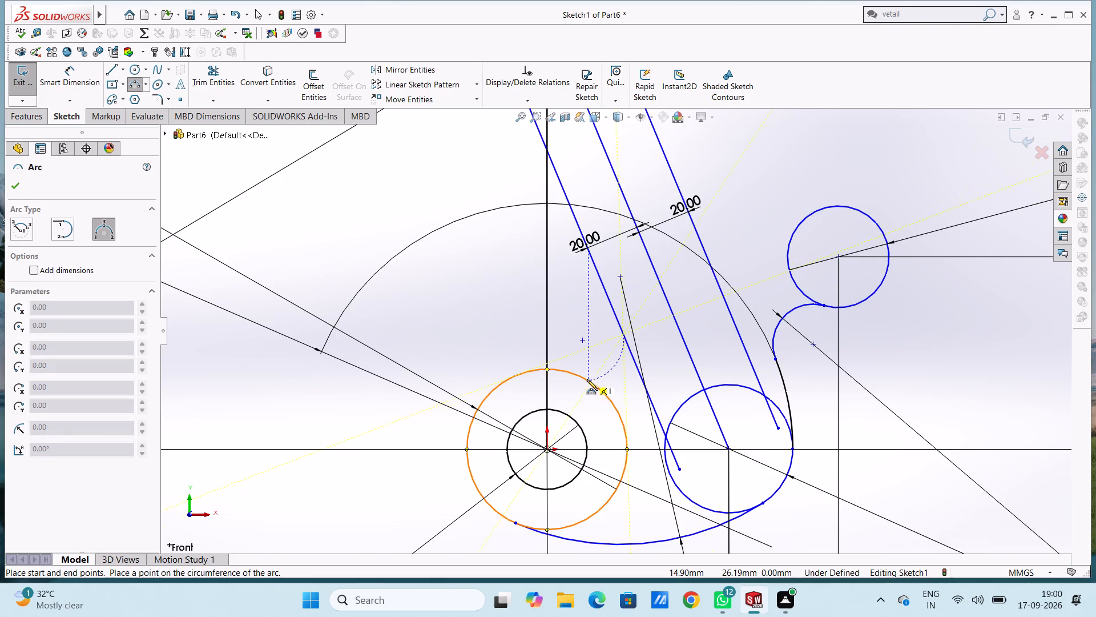
pyautogui.click(587, 379)
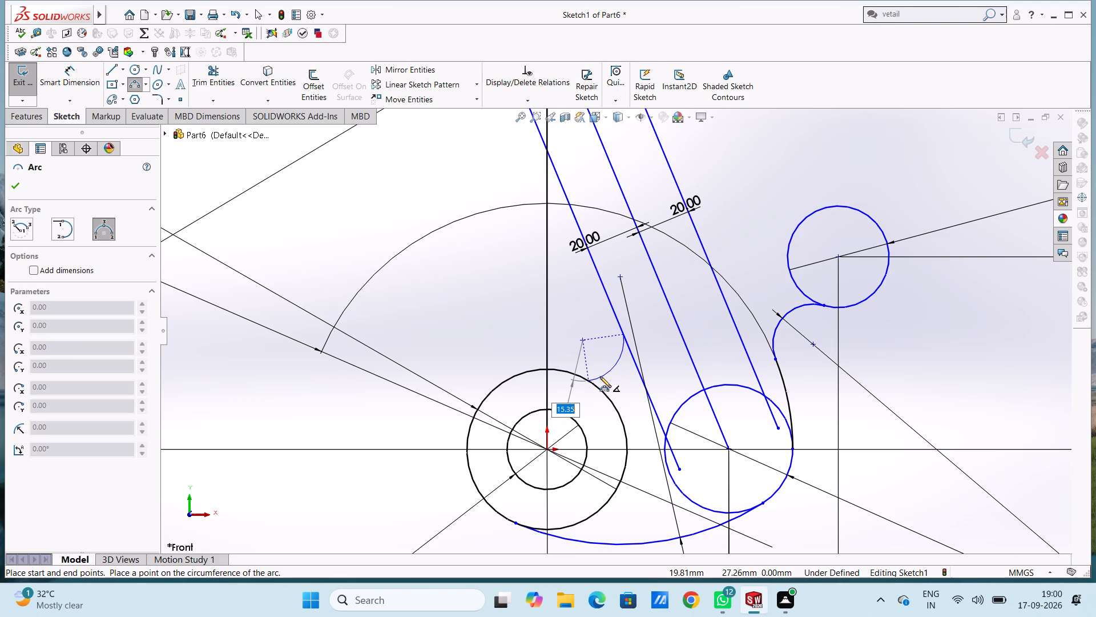
pyautogui.write('45')
pyautogui.press('Return')
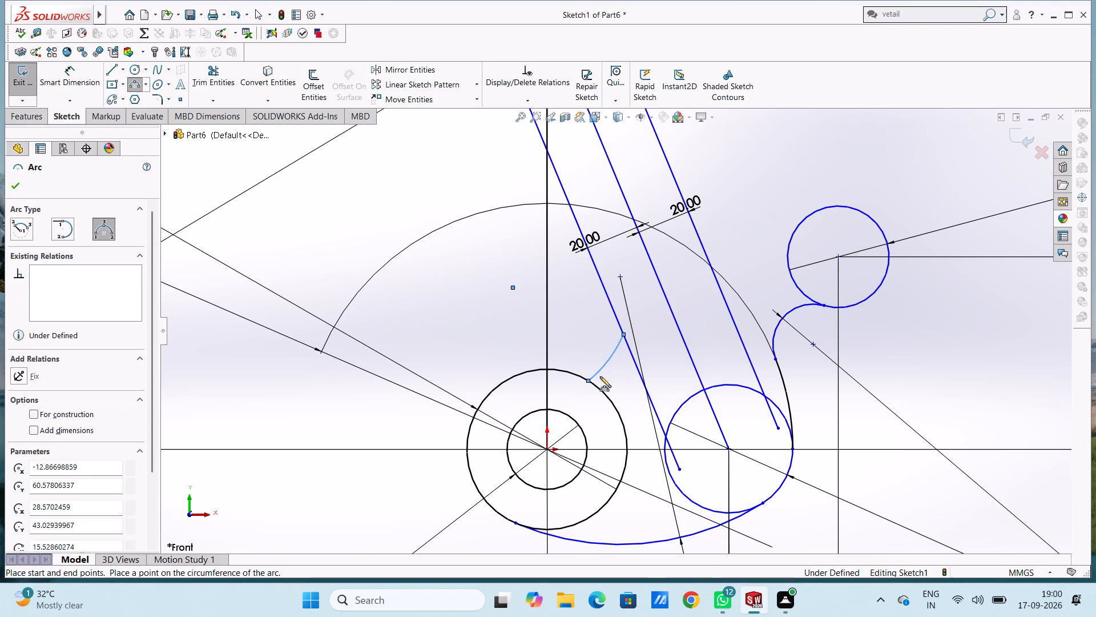
pyautogui.press('Escape')
pyautogui.press('Escape')
# Add a 45 mm radius dimension to the new arc between the offset line and the 60 mm circle.
pyautogui.scroll(3, 600, 376)
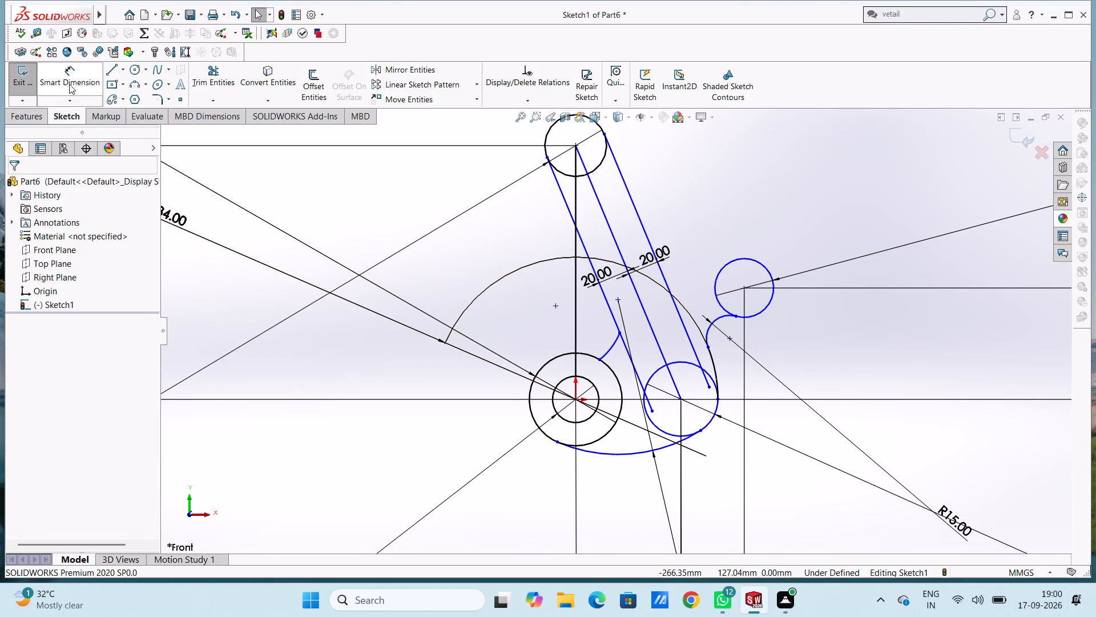
pyautogui.click(69, 84)
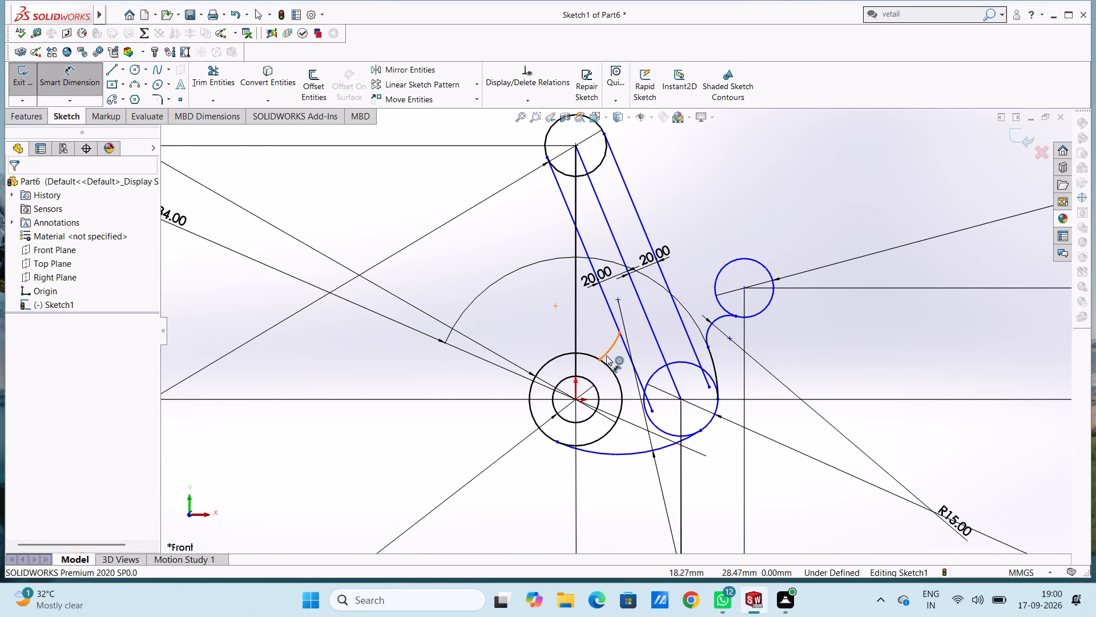
pyautogui.click(607, 355)
pyautogui.scroll(3, 756, 469)
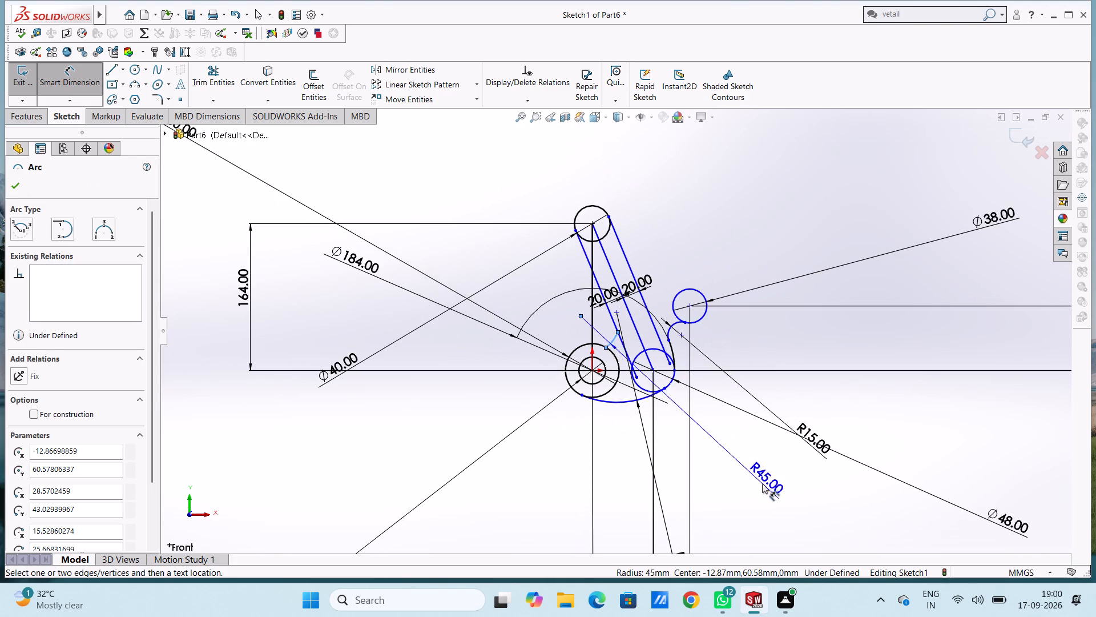
pyautogui.click(787, 504)
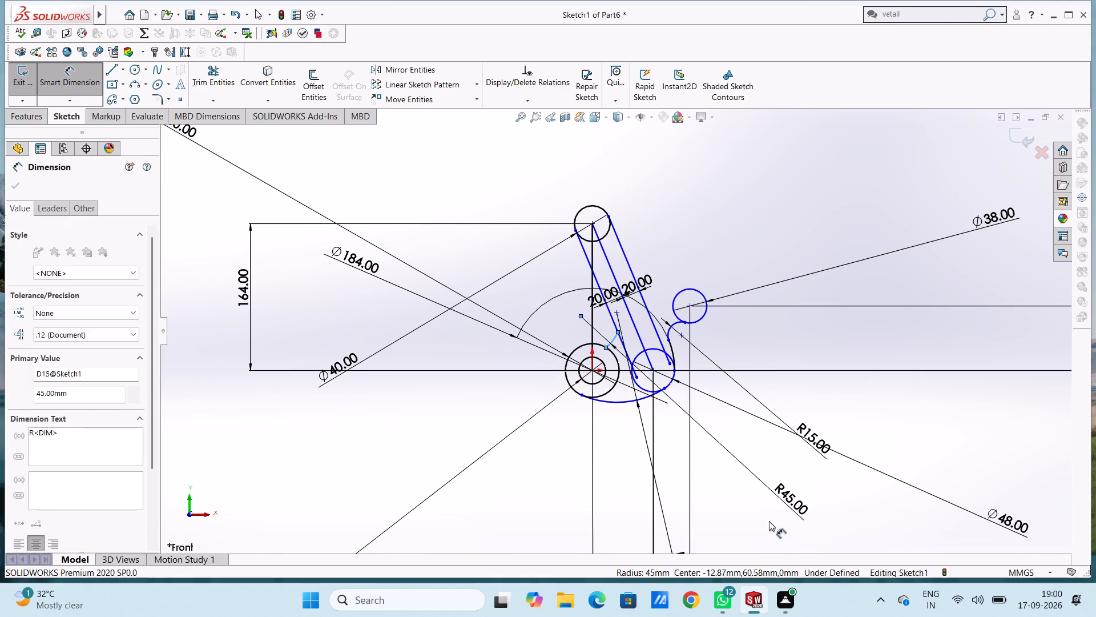
pyautogui.click(736, 490)
pyautogui.click(724, 488)
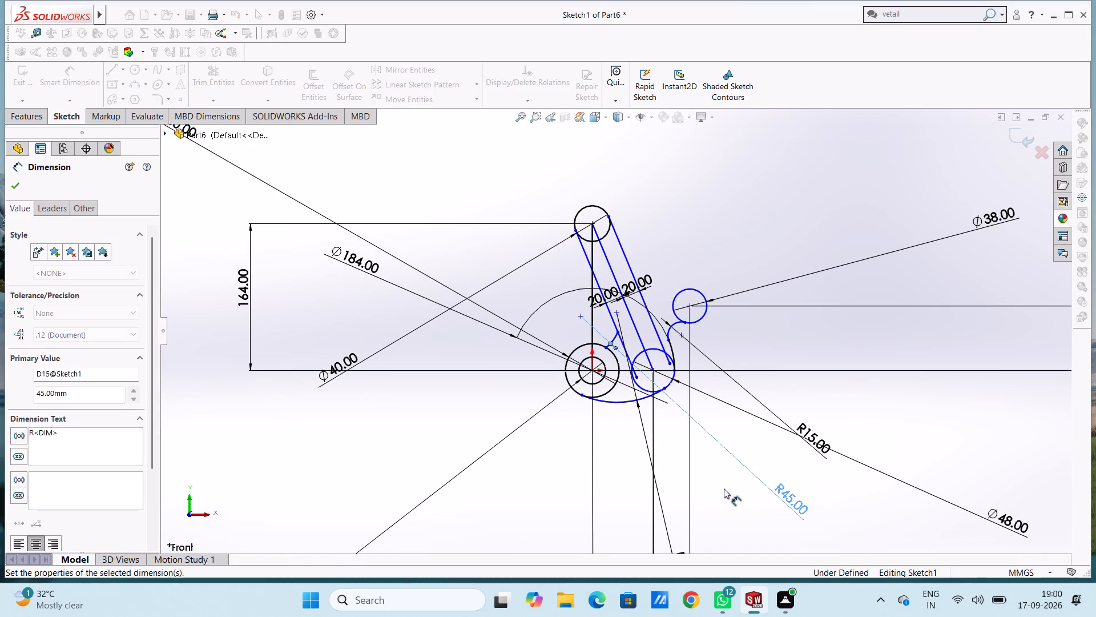
pyautogui.scroll(-4, 606, 451)
pyautogui.press('Escape')
pyautogui.press('Escape')
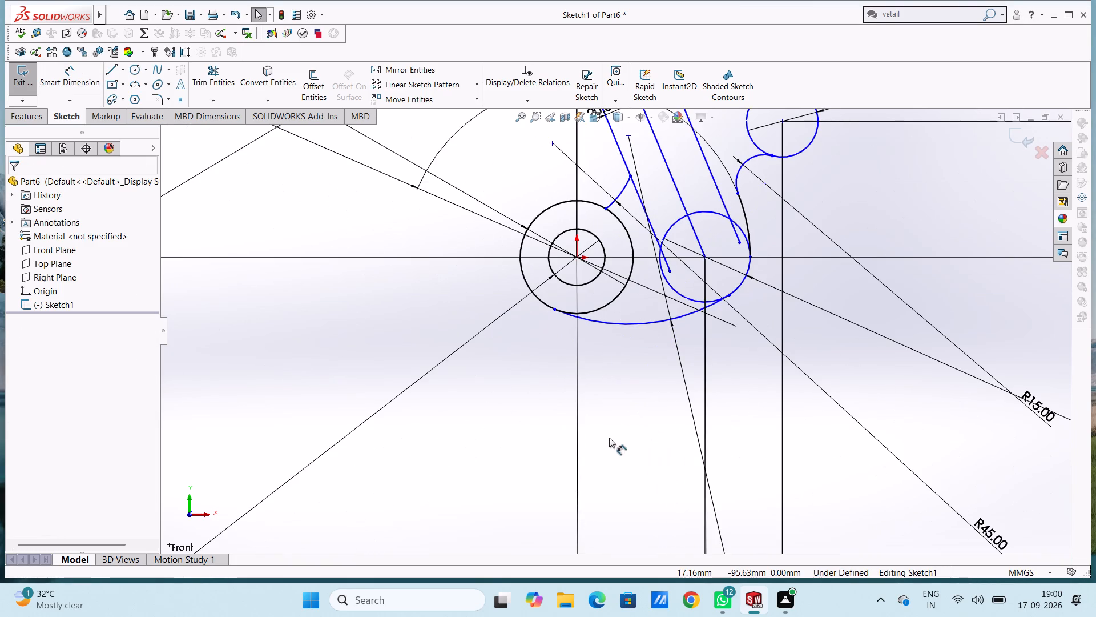
# Make the 45 mm radius arc tangent to the 60 mm circle around the origin.
pyautogui.scroll(5, 609, 438)
pyautogui.scroll(-1, 529, 173)
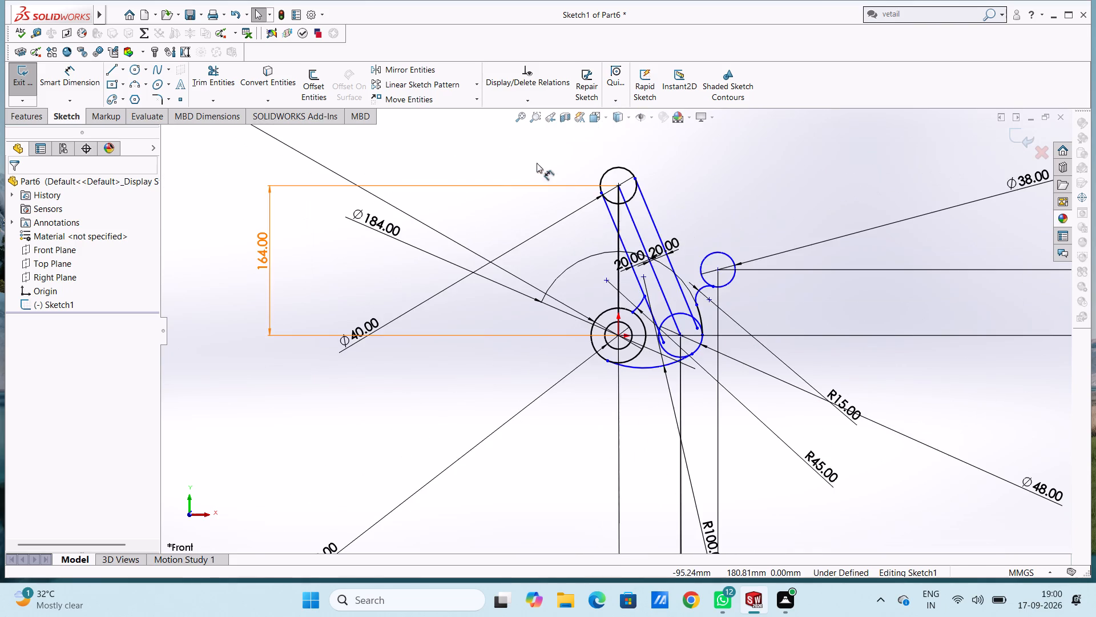
pyautogui.scroll(-4, 648, 256)
pyautogui.scroll(-3, 650, 322)
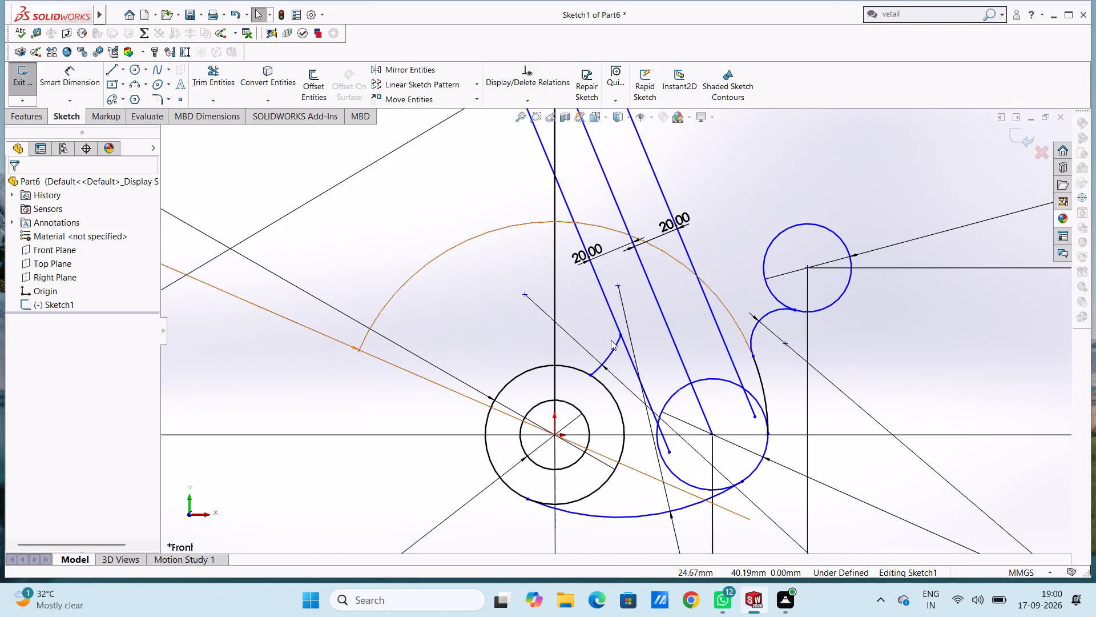
pyautogui.click(616, 350)
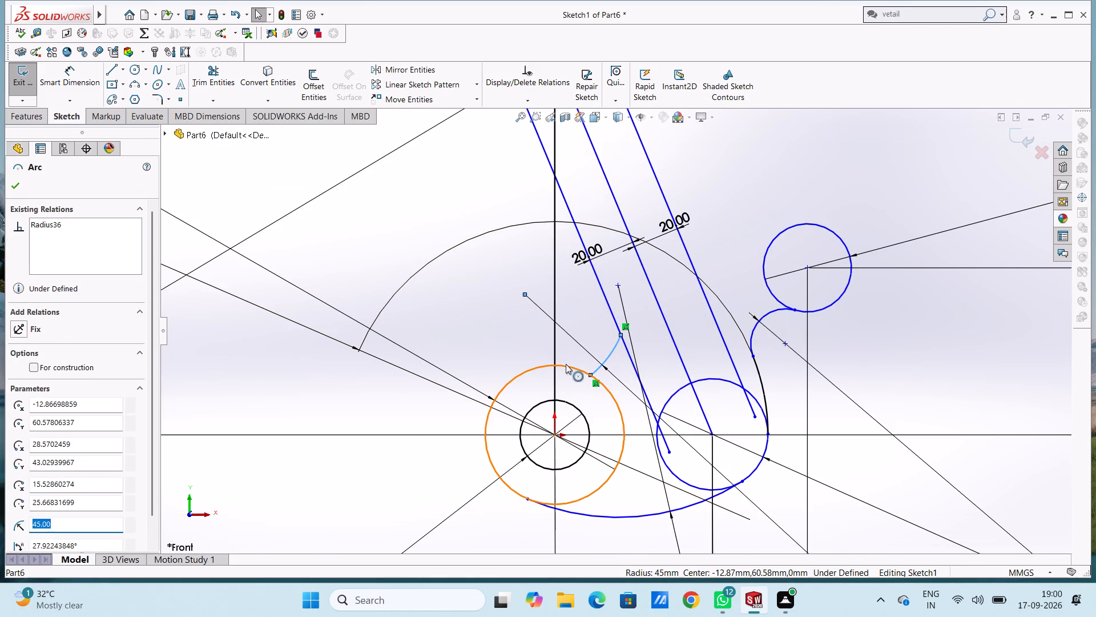
pyautogui.keyDown('ctrl'); pyautogui.click(566, 364); pyautogui.keyUp('ctrl')
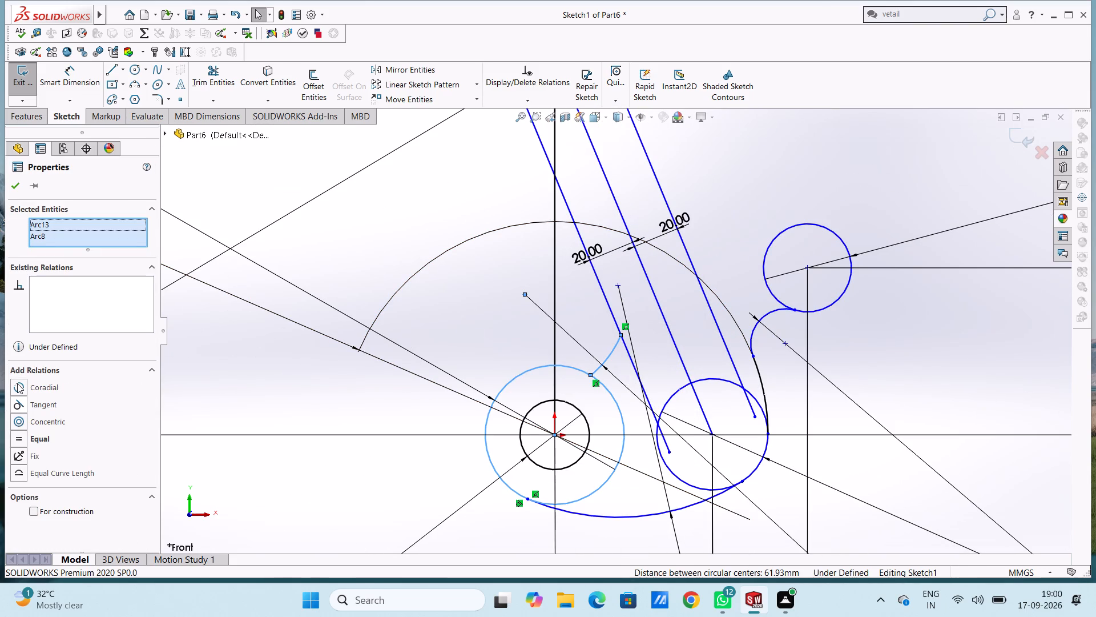
pyautogui.click(17, 404)
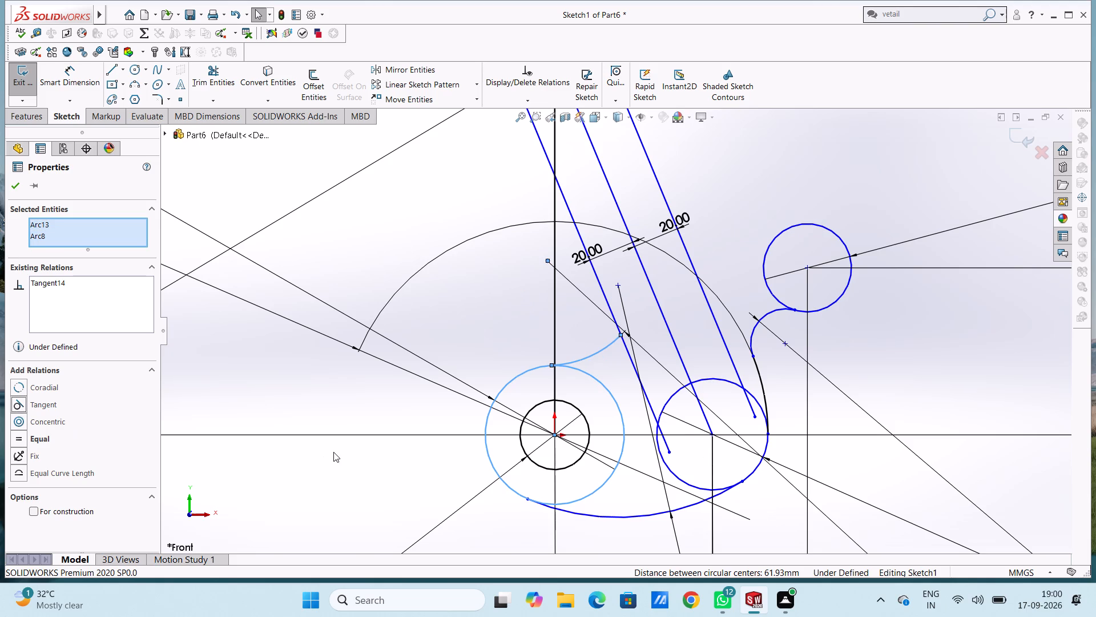
pyautogui.click(335, 448)
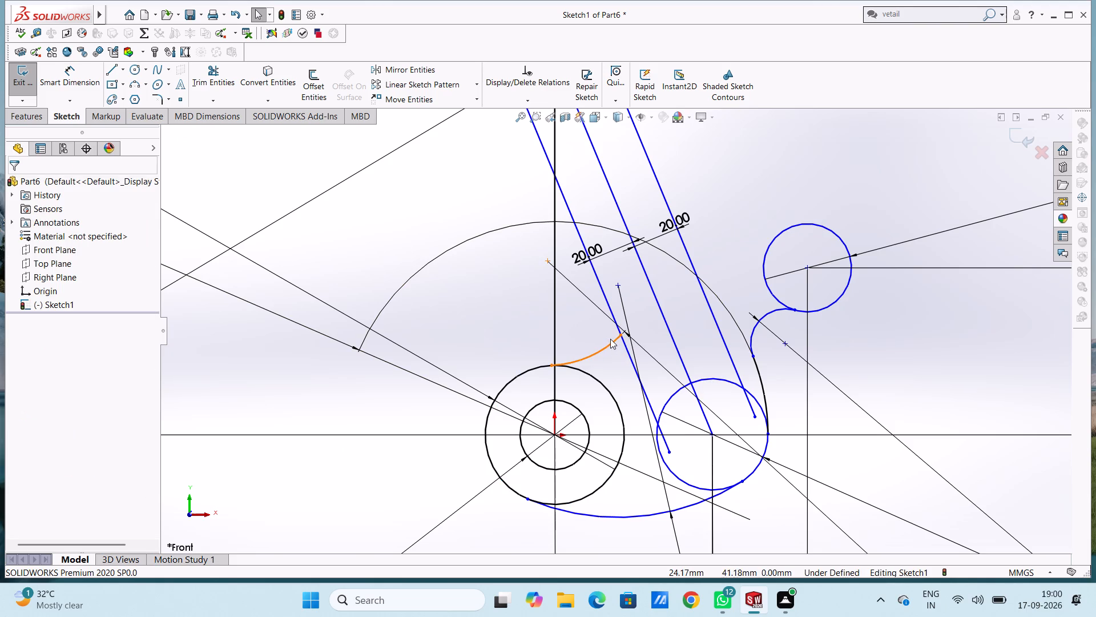
# Make the 45 mm radius arc tangent to the slanted offset line nearer the origin.
pyautogui.click(613, 340)
pyautogui.keyDown('ctrl'); pyautogui.click(606, 299); pyautogui.keyUp('ctrl')
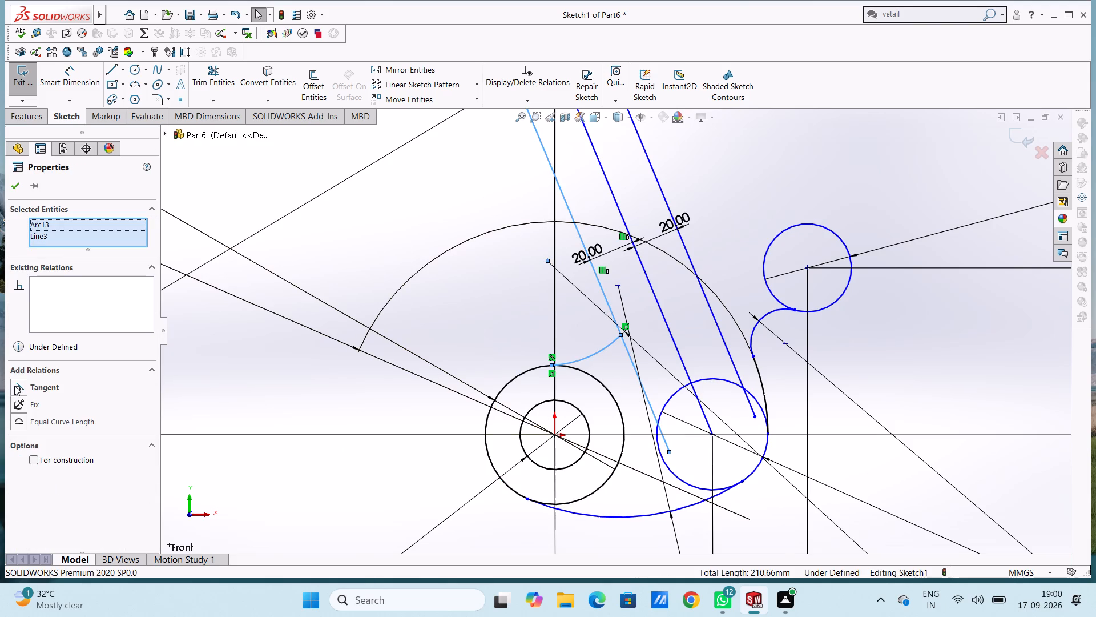
pyautogui.click(14, 386)
pyautogui.click(394, 486)
# Trim the nearer offset line below its 45 mm arc and the upper and inner portions of the 48 mm circle.
pyautogui.scroll(-1, 393, 486)
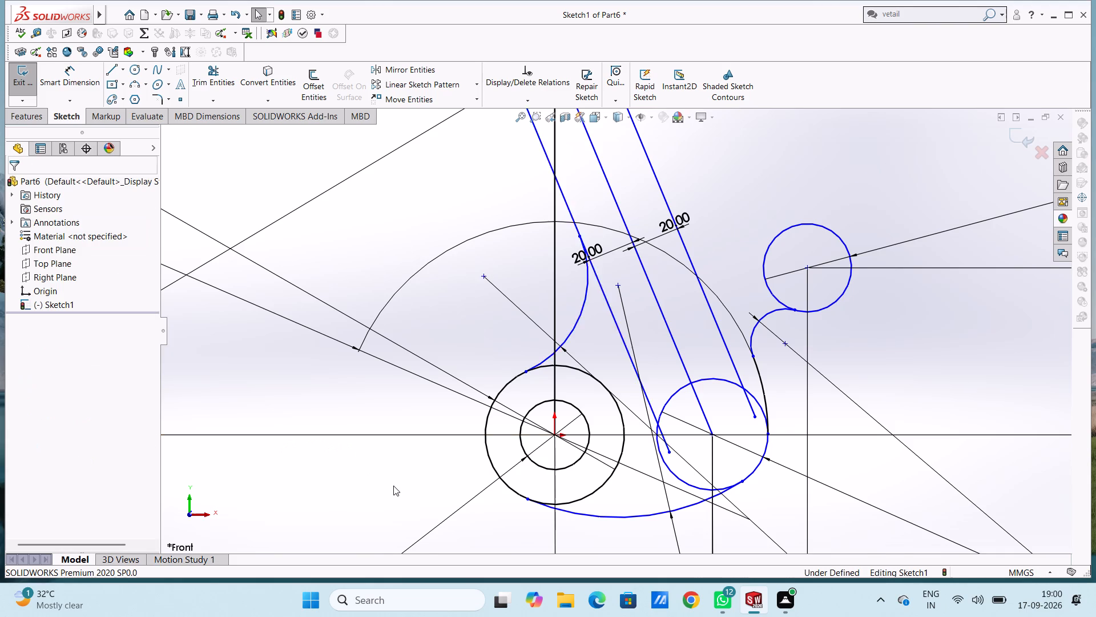
pyautogui.scroll(7, 393, 486)
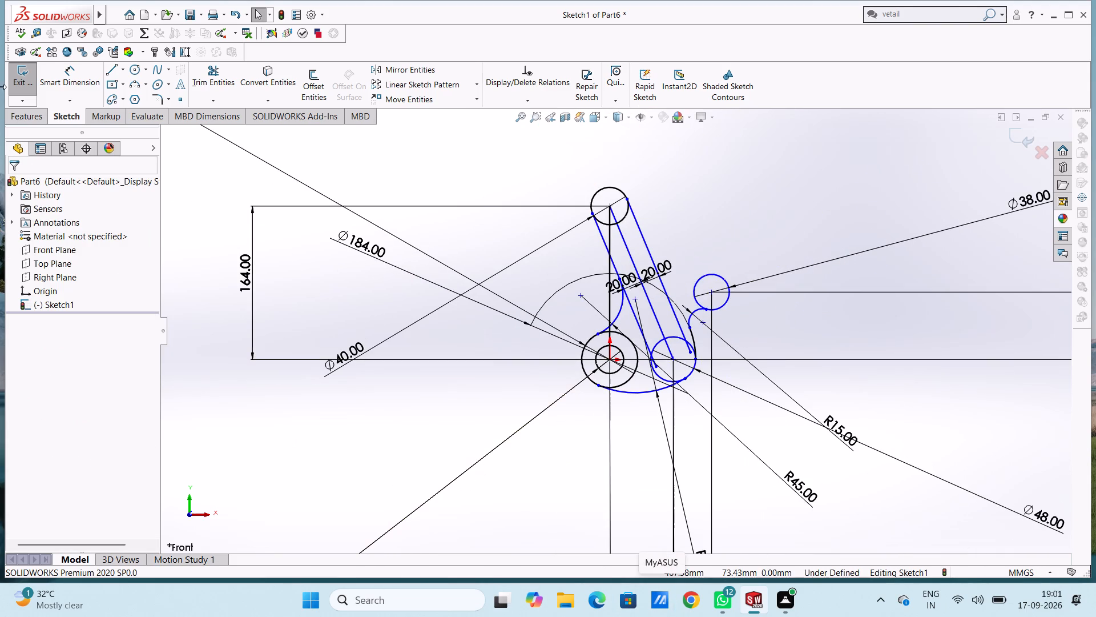
pyautogui.click(212, 74)
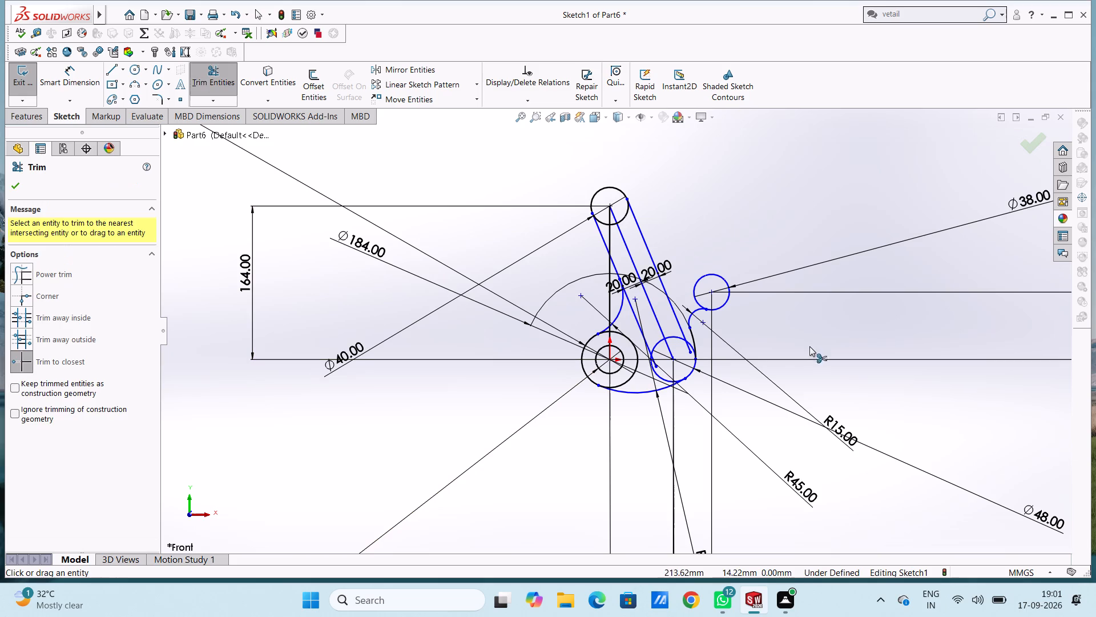
pyautogui.click(632, 314)
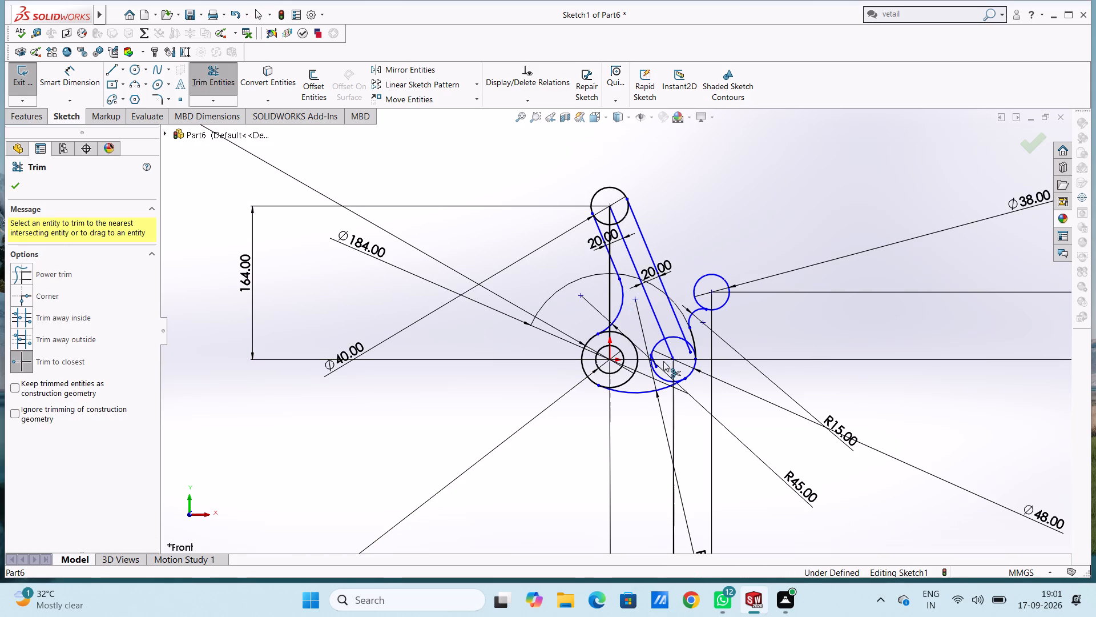
pyautogui.scroll(-5, 664, 363)
pyautogui.click(616, 347)
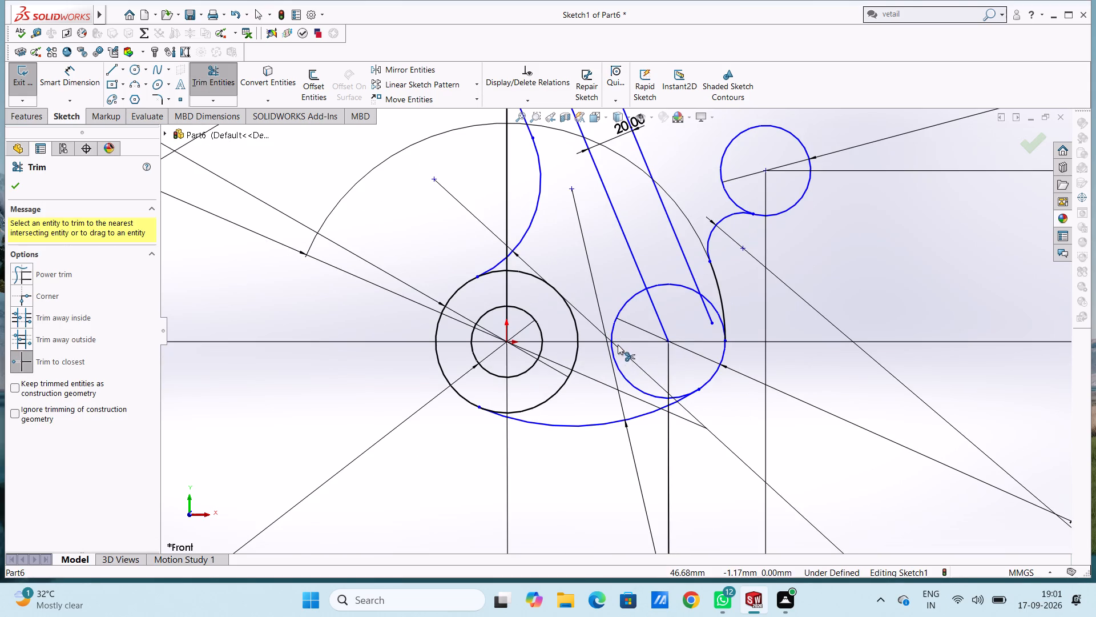
pyautogui.click(613, 351)
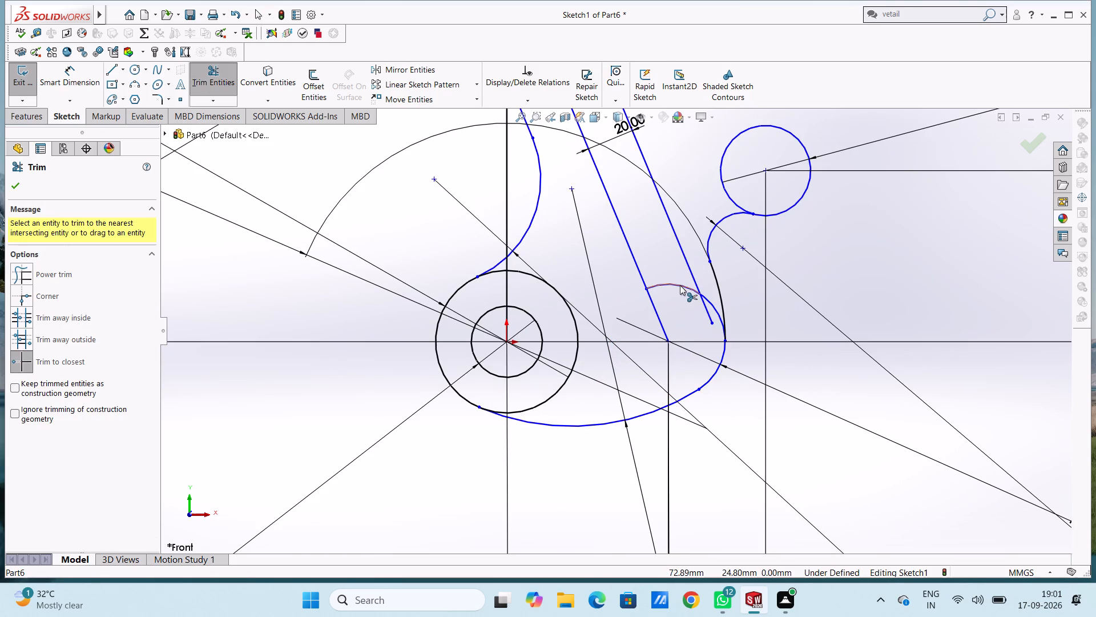
pyautogui.click(680, 285)
pyautogui.click(717, 310)
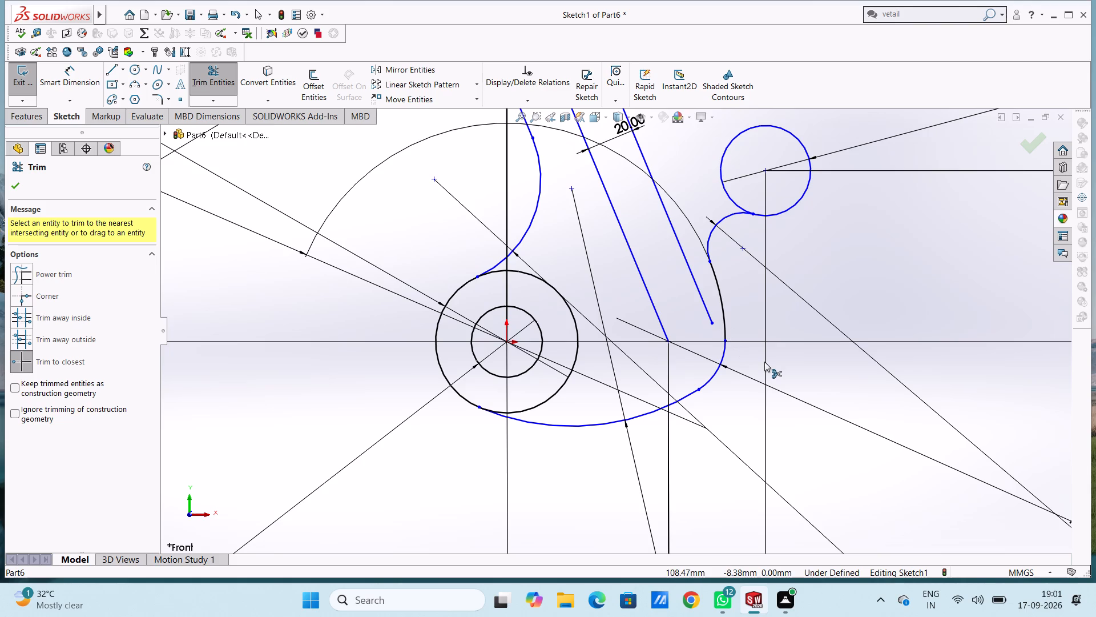
pyautogui.press('Escape')
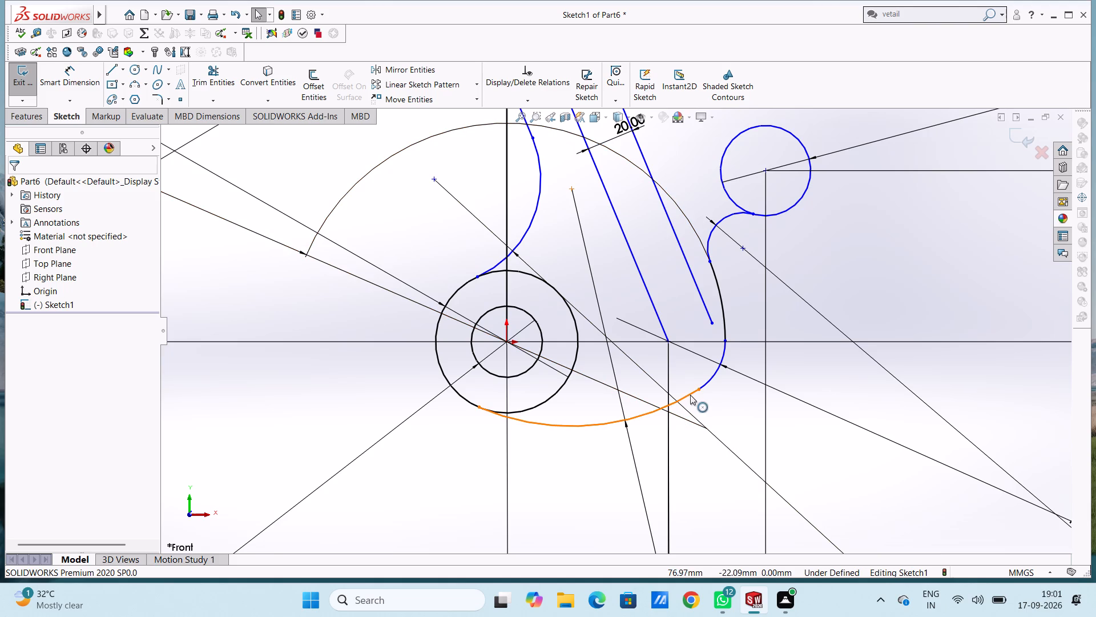
# Apply a tangent relation between the 100 mm radius bottom arc and the 60 mm circle.
pyautogui.click(558, 428)
pyautogui.keyDown('ctrl'); pyautogui.click(537, 404); pyautogui.keyUp('ctrl')
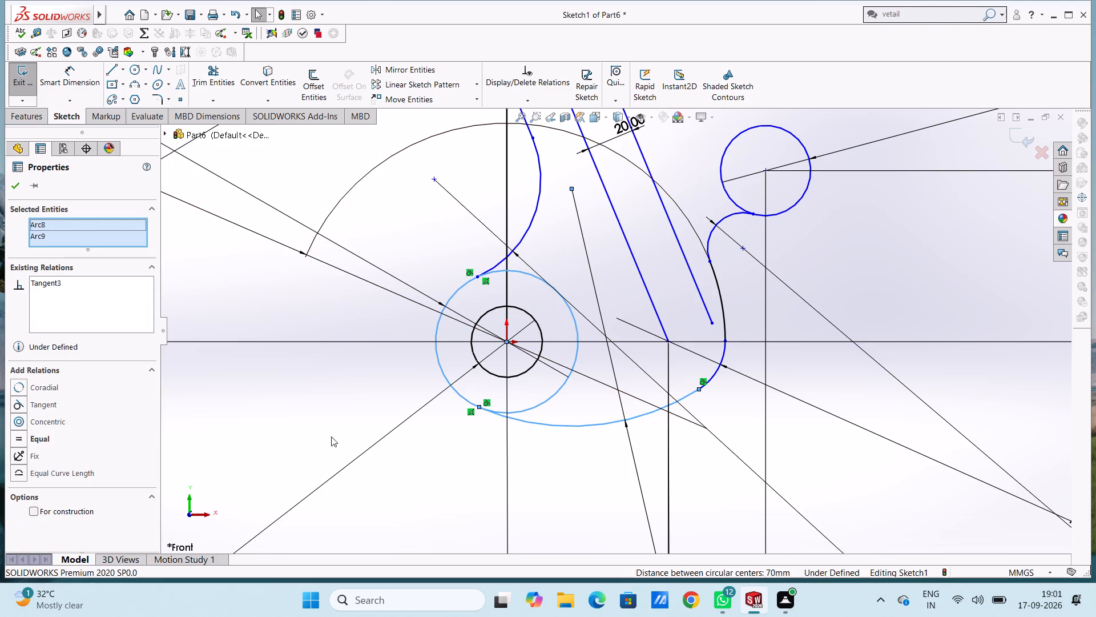
pyautogui.click(17, 403)
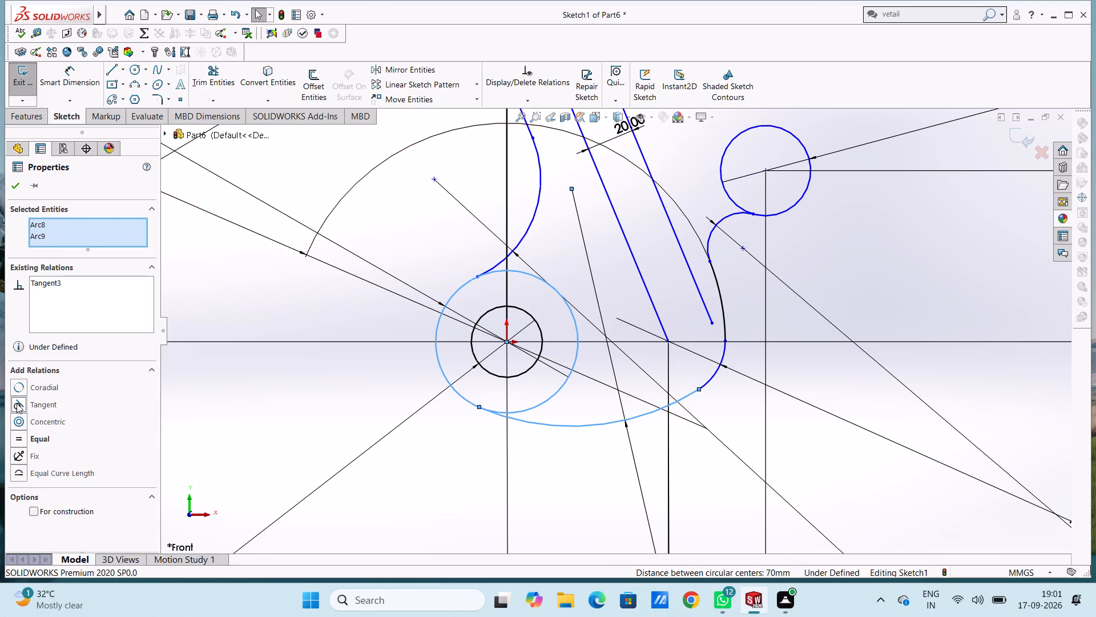
pyautogui.click(250, 376)
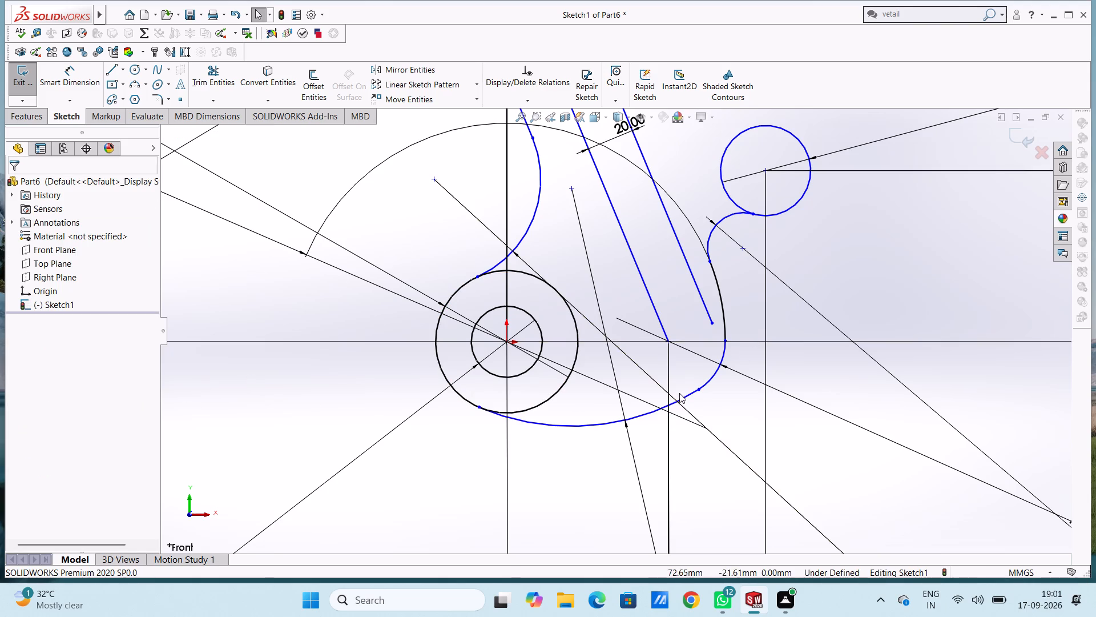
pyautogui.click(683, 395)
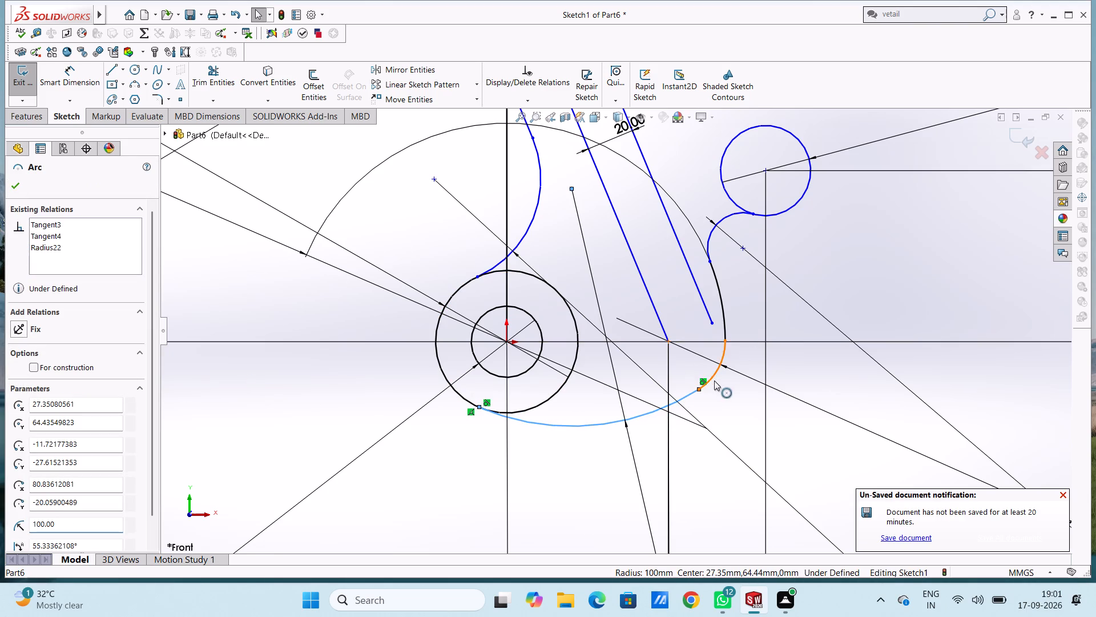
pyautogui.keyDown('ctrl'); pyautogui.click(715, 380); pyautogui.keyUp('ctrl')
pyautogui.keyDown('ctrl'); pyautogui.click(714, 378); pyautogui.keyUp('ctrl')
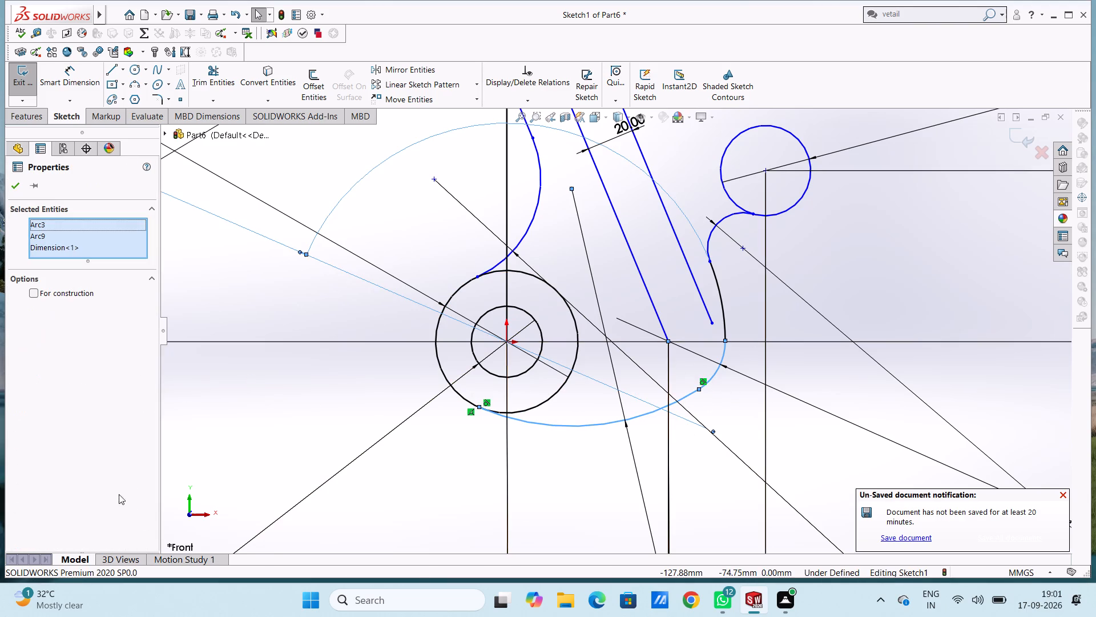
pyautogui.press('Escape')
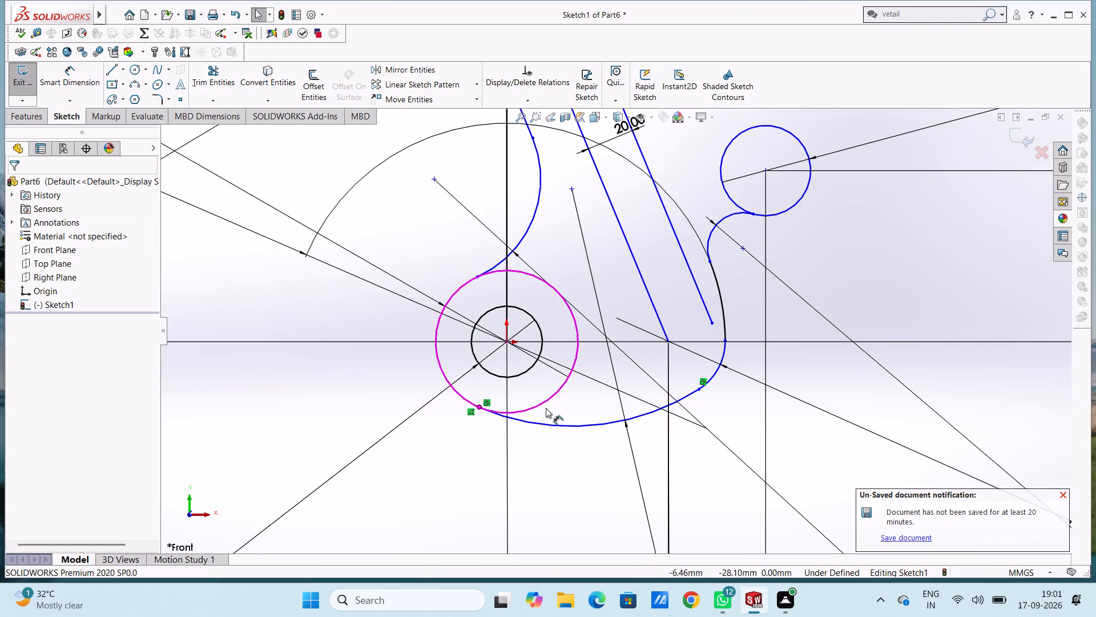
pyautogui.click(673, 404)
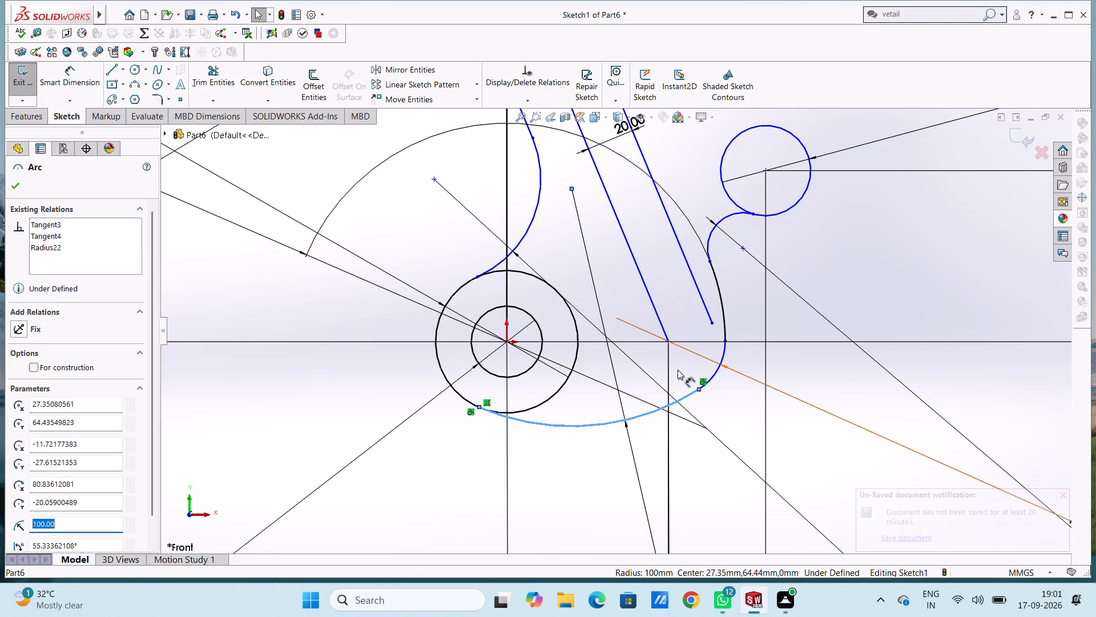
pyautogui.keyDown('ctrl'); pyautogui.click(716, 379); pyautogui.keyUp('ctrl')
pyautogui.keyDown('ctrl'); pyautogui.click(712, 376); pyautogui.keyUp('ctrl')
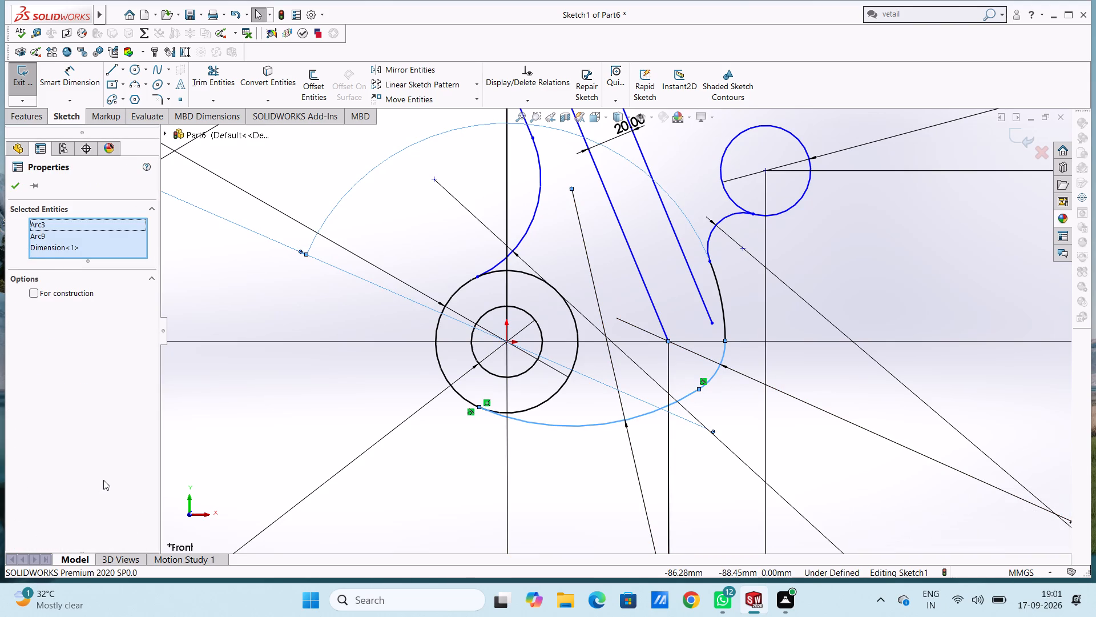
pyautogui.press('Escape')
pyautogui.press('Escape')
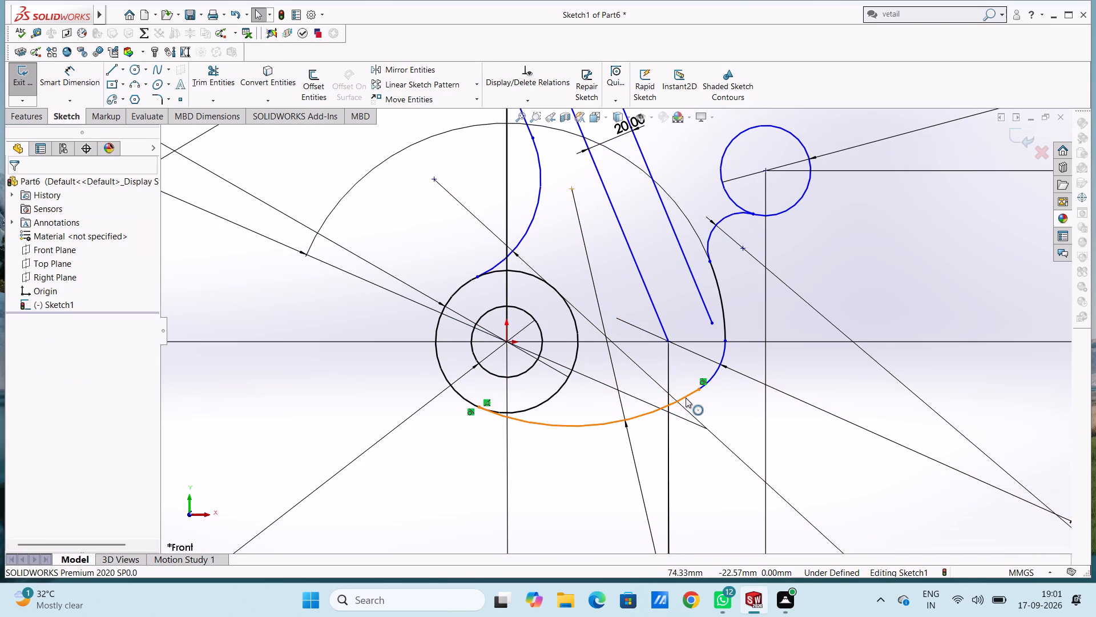
# Apply a tangent relation between the 100 mm radius bottom arc and the remaining 48 mm diameter arc.
pyautogui.click(686, 398)
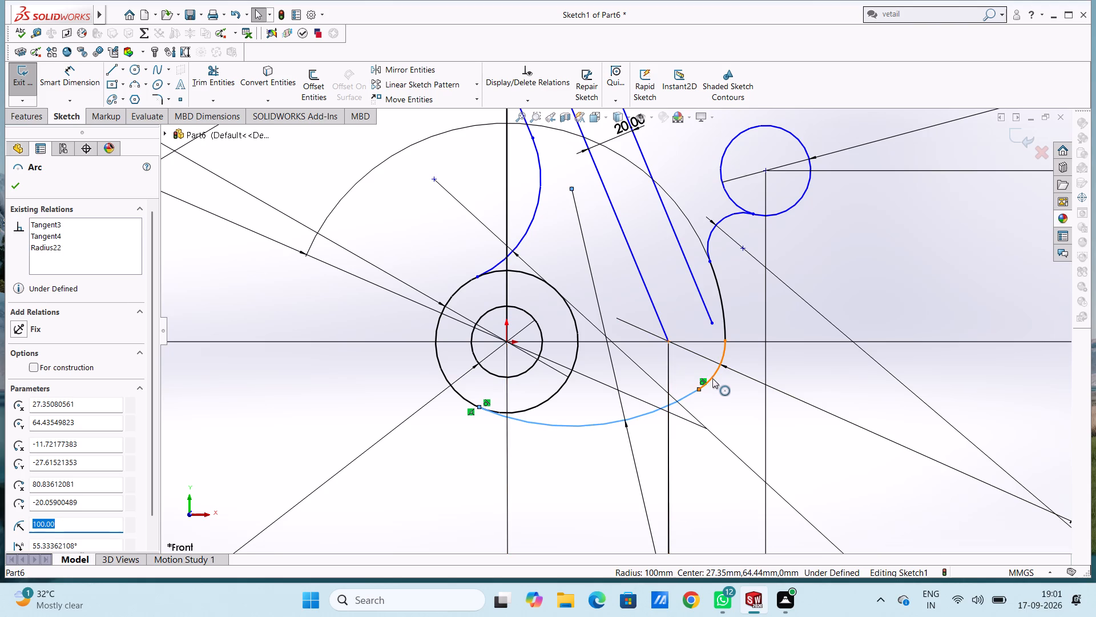
pyautogui.keyDown('ctrl'); pyautogui.click(713, 378); pyautogui.keyUp('ctrl')
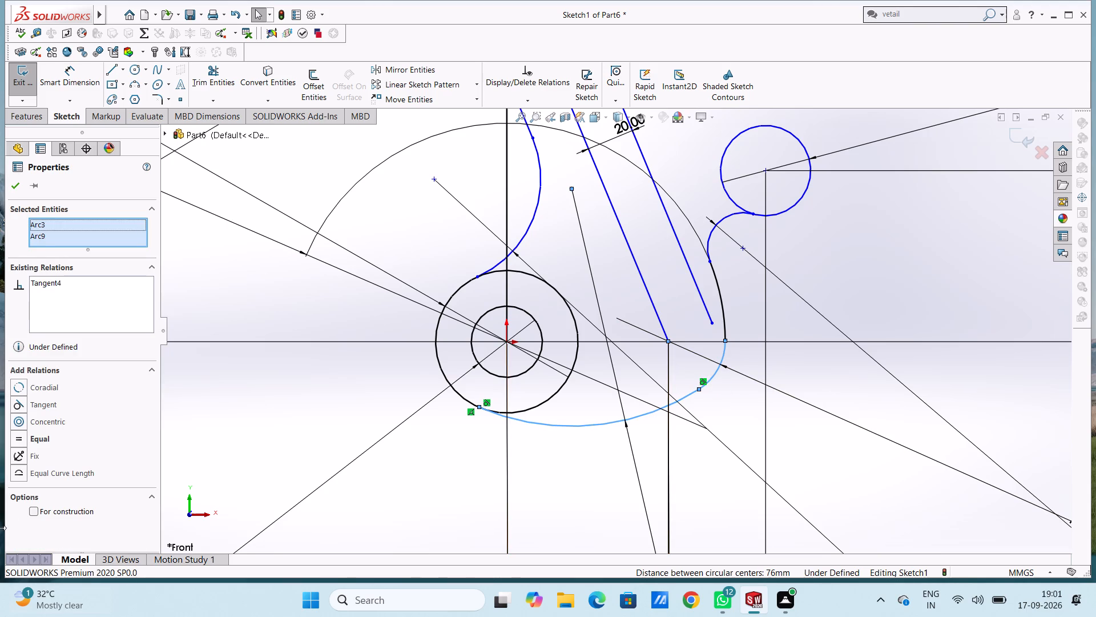
pyautogui.click(19, 401)
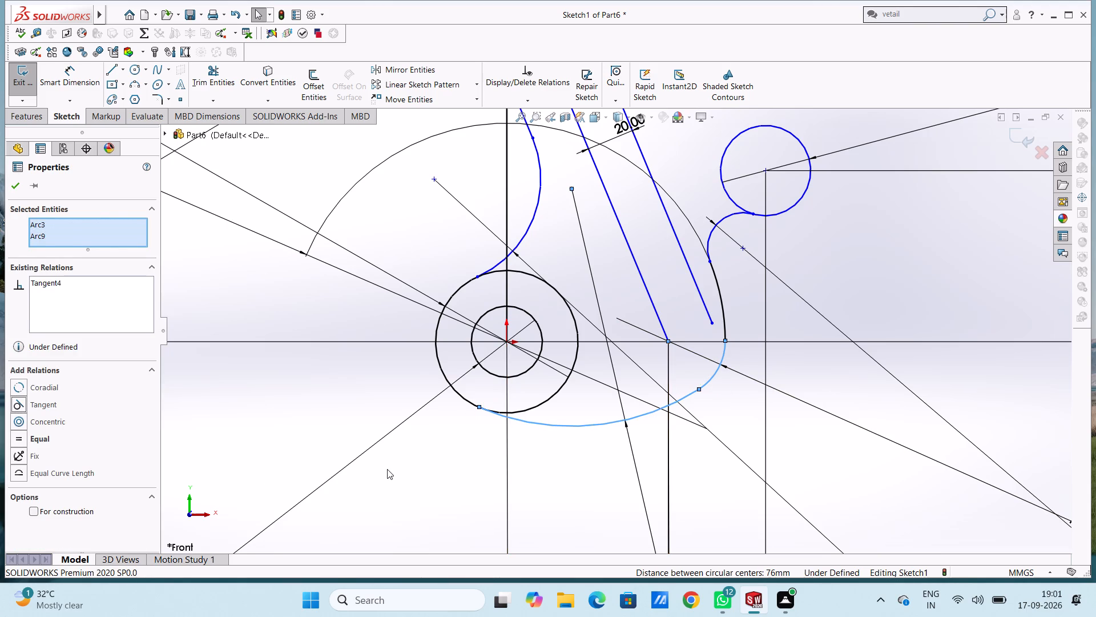
pyautogui.click(391, 468)
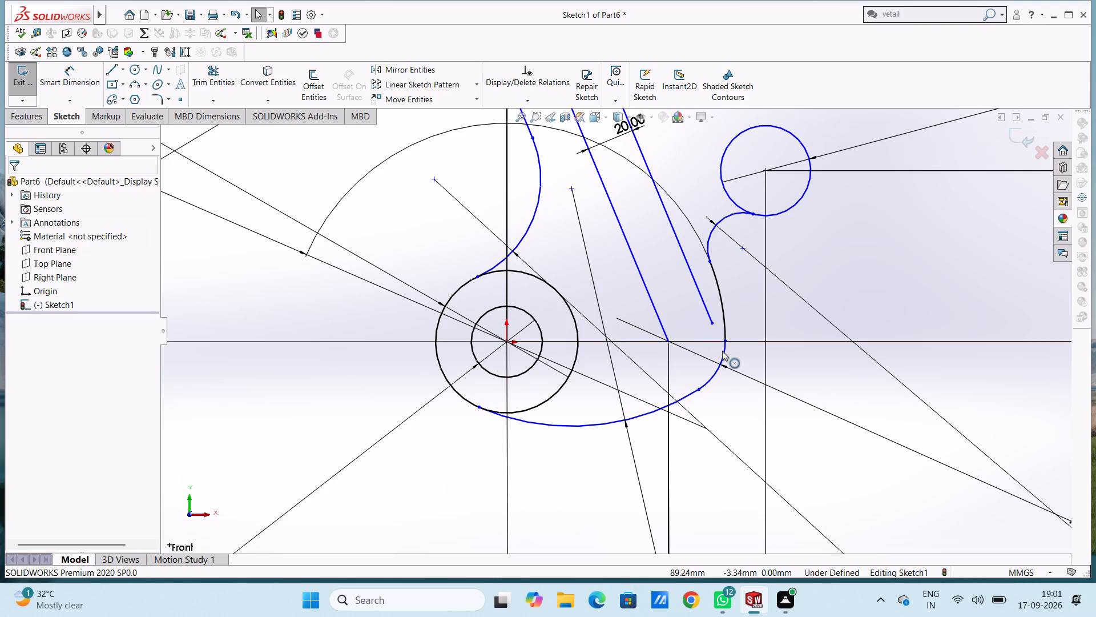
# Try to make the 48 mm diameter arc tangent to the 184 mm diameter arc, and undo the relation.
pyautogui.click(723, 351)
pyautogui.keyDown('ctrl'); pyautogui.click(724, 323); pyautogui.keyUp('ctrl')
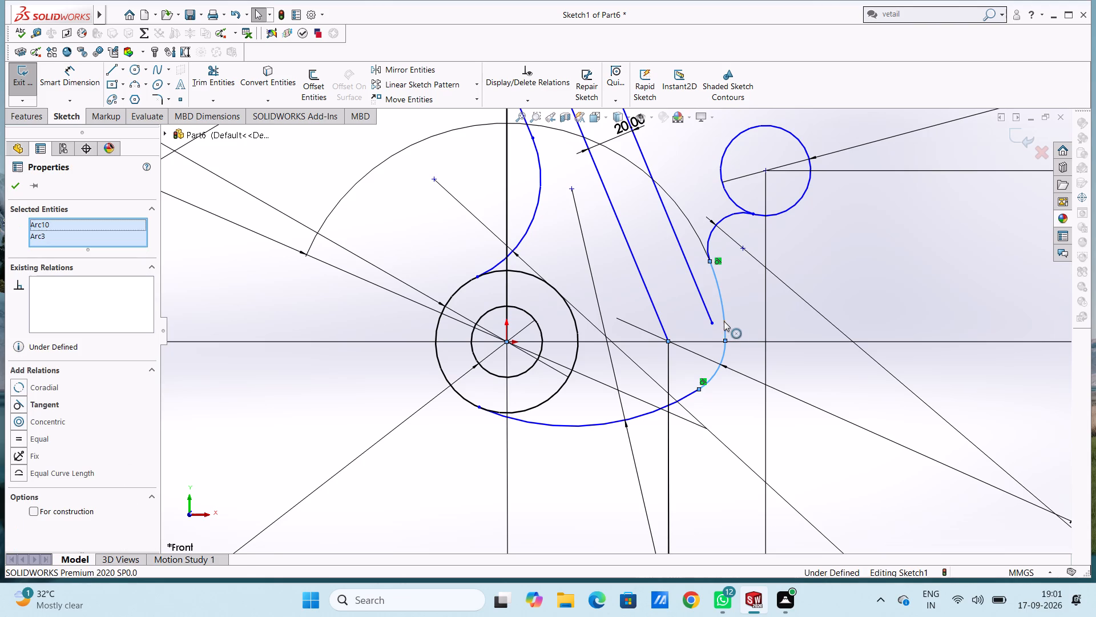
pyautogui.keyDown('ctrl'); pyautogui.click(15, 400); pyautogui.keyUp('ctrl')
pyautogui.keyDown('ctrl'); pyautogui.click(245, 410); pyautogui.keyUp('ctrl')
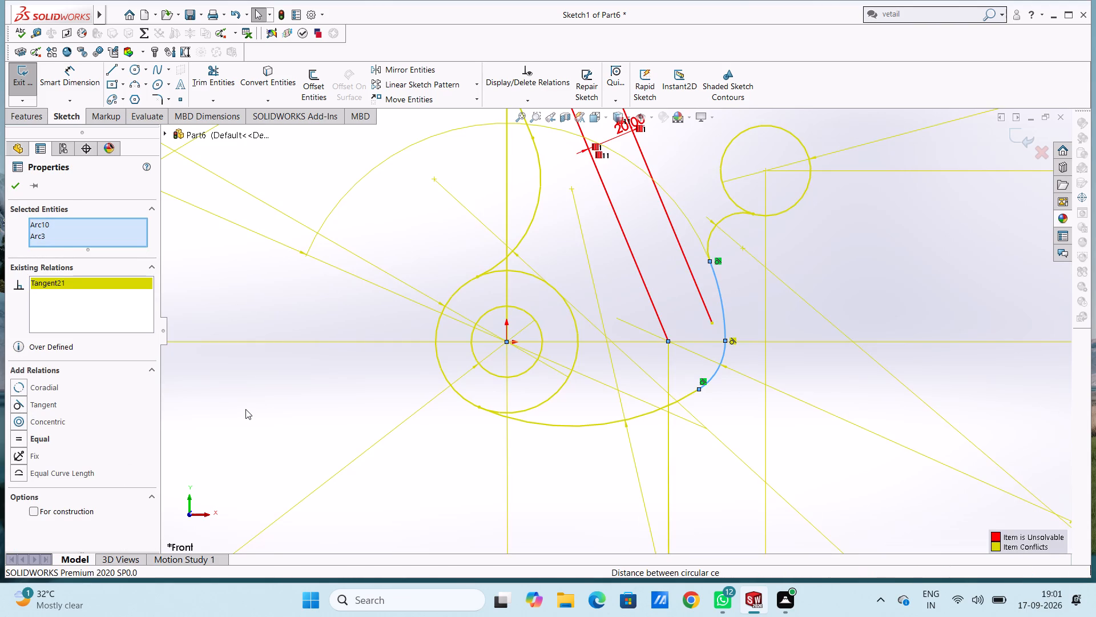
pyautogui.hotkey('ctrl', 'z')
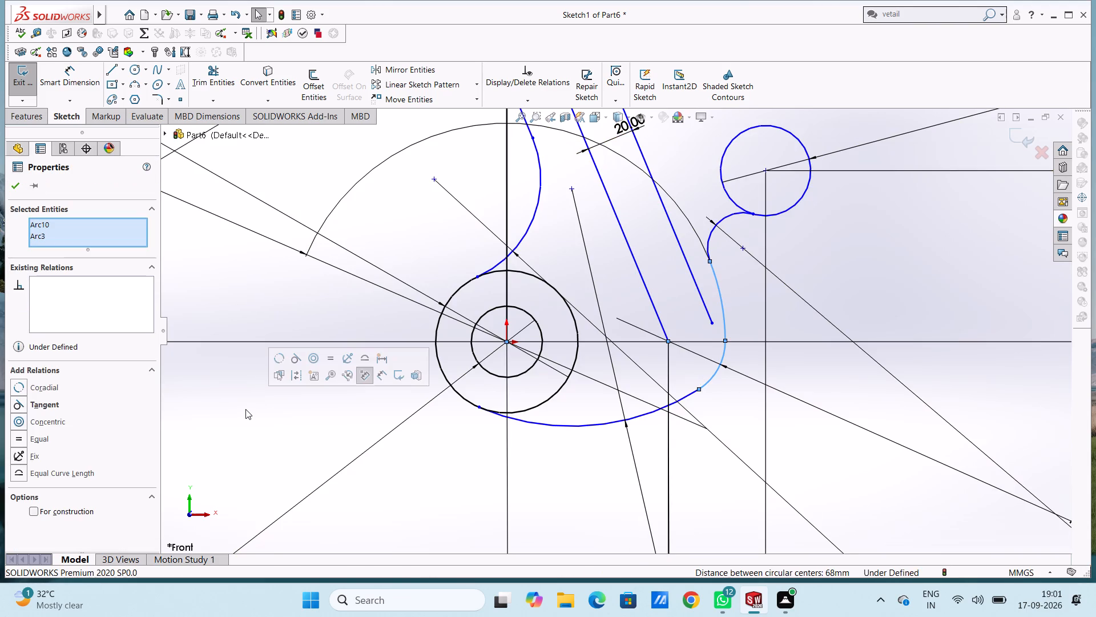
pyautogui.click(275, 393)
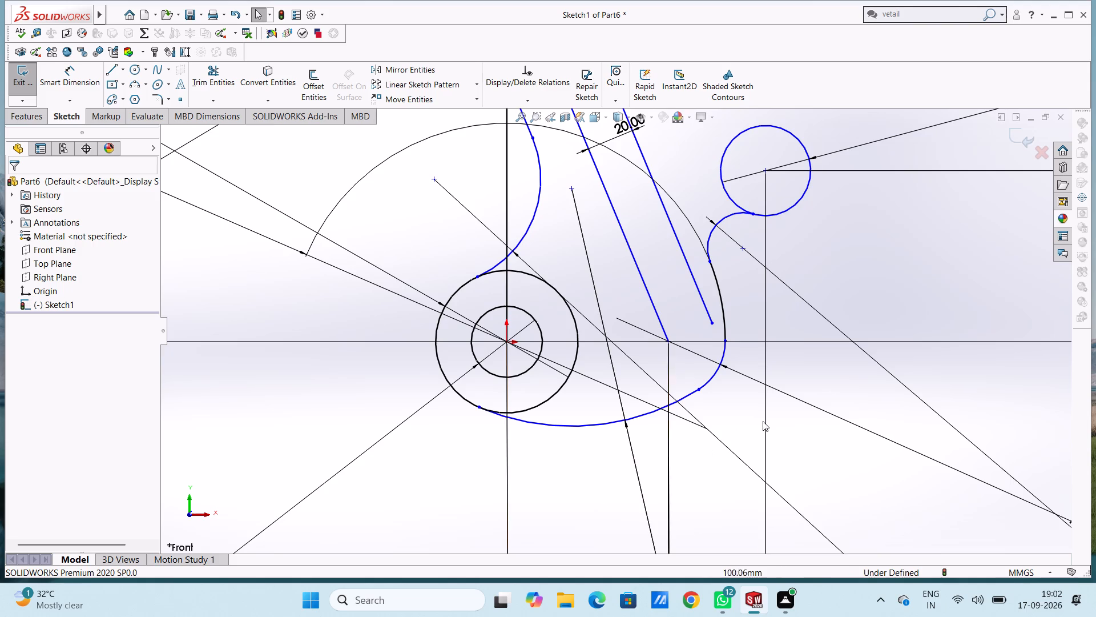
# Sketch a circle of about 149.6 mm radius centred on the origin and touching the outer side of the 38 mm circle.
pyautogui.scroll(4, 794, 414)
pyautogui.scroll(-3, 634, 185)
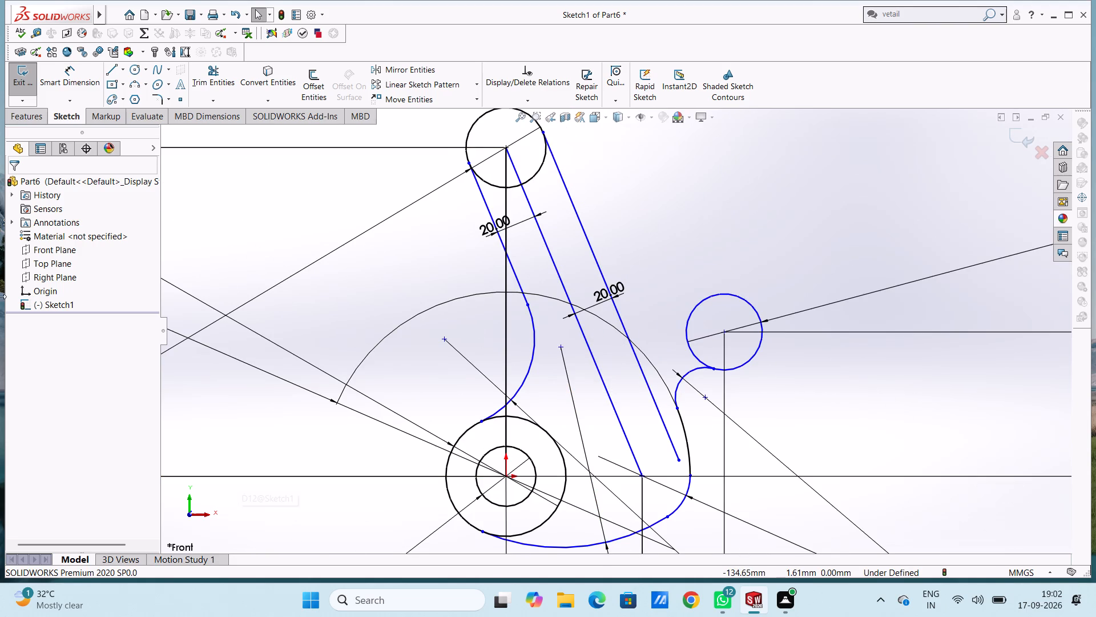
pyautogui.click(135, 69)
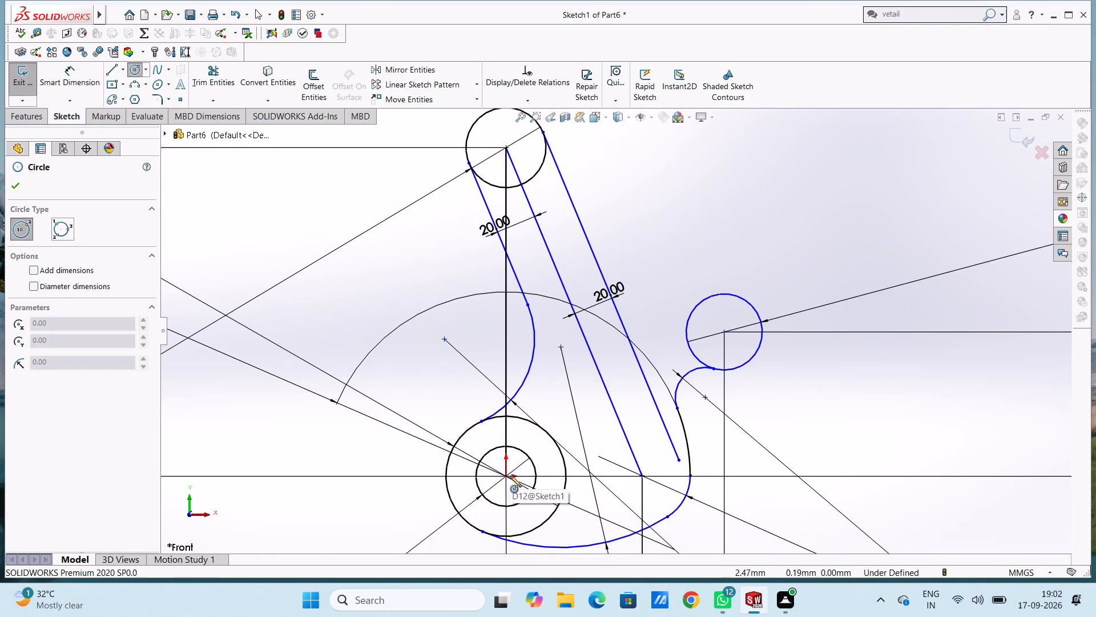
pyautogui.click(505, 475)
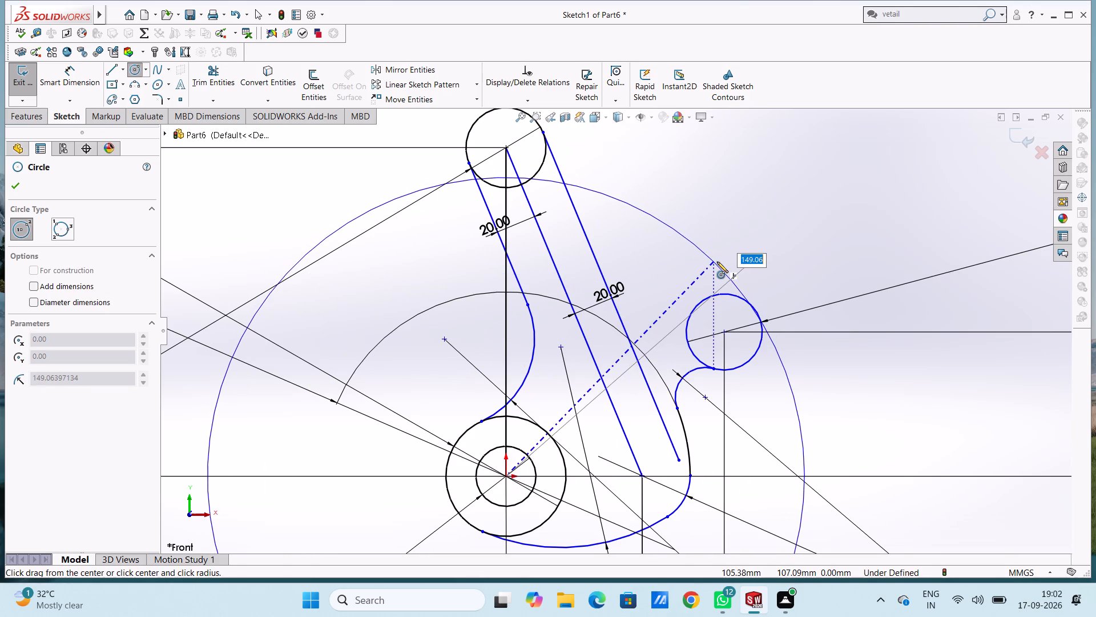
pyautogui.click(757, 312)
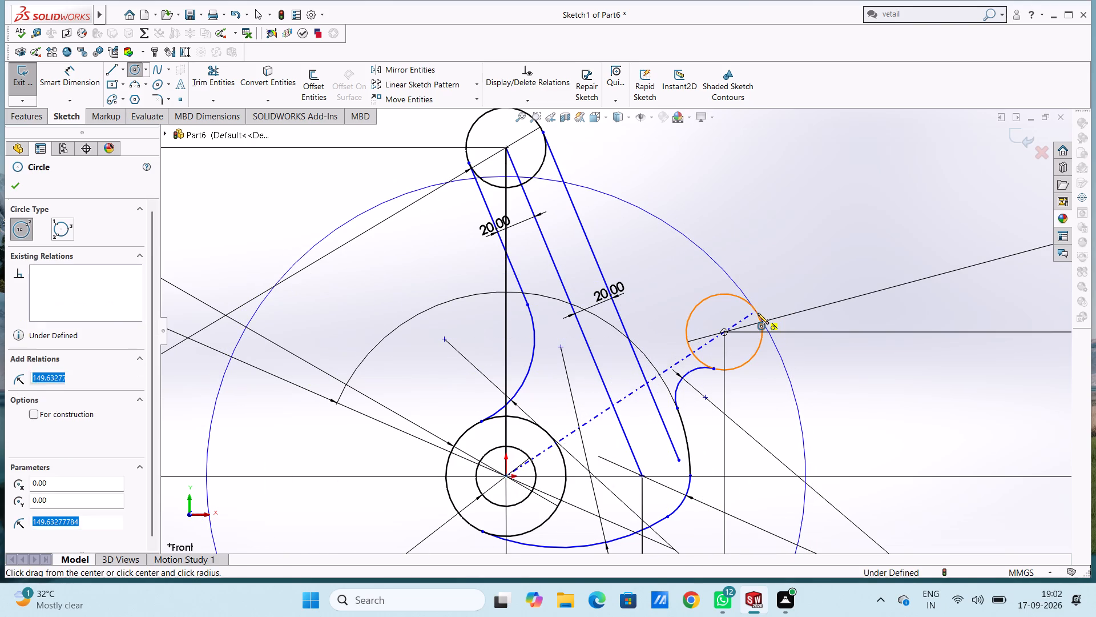
pyautogui.press('Escape')
pyautogui.press('Escape')
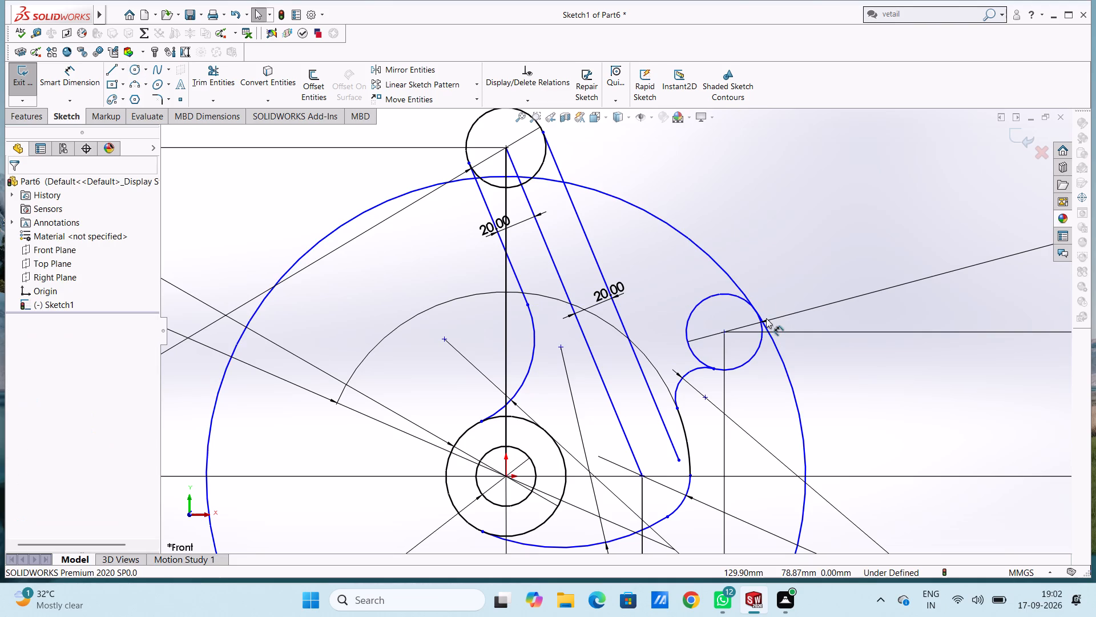
pyautogui.press('Escape')
# Dimension the diameter of the large origin-centred circle, keeping its drawn size.
pyautogui.scroll(-1, 746, 359)
pyautogui.scroll(5, 726, 374)
pyautogui.scroll(3, 636, 428)
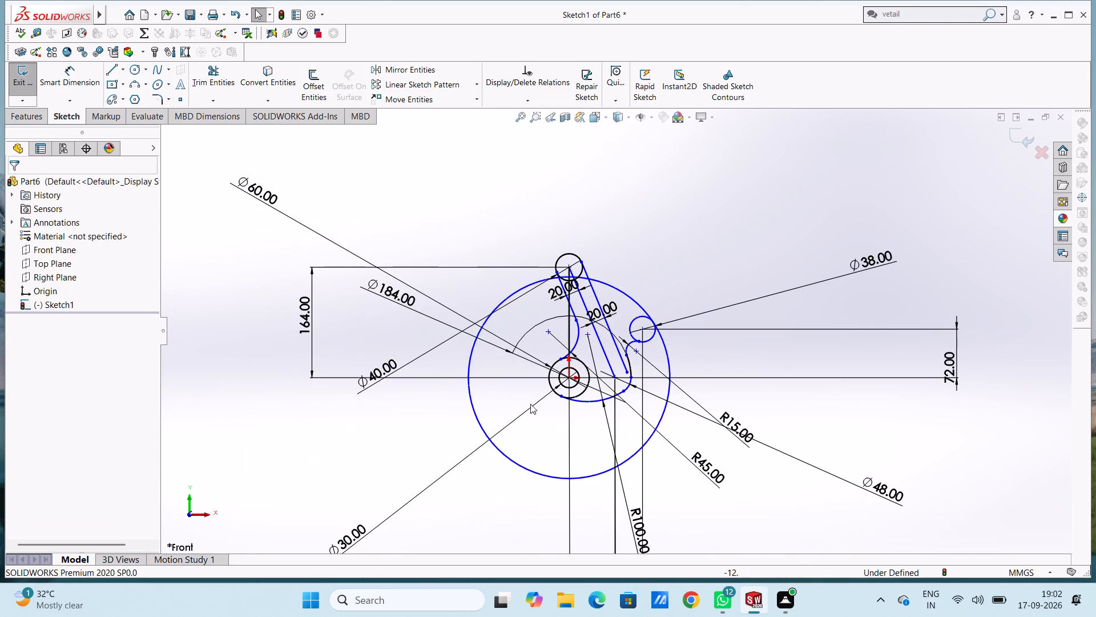
pyautogui.click(50, 71)
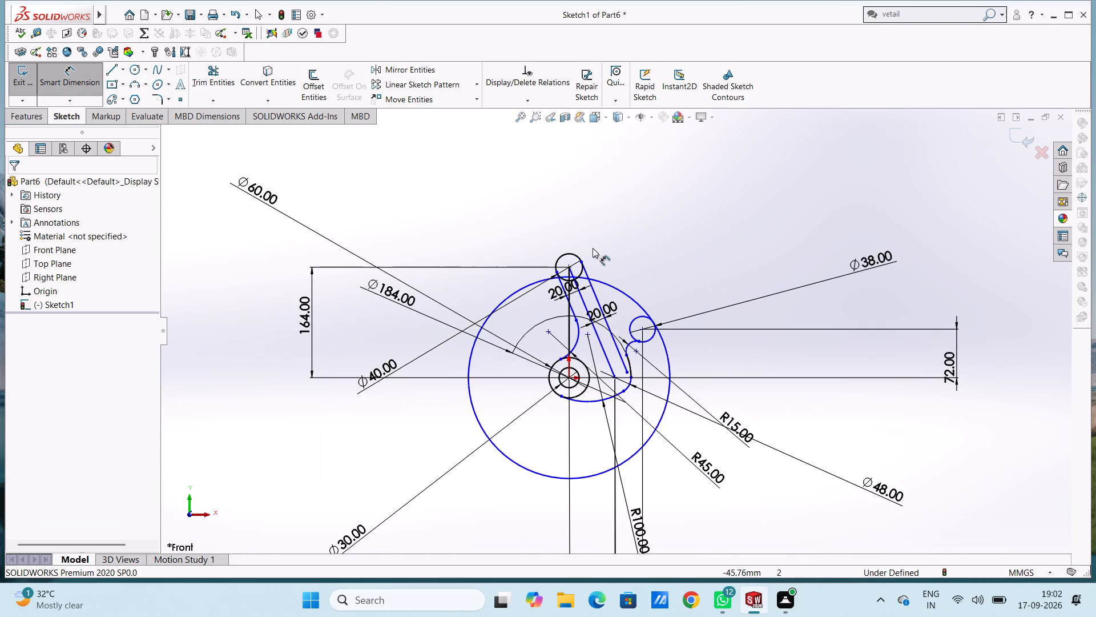
pyautogui.click(669, 355)
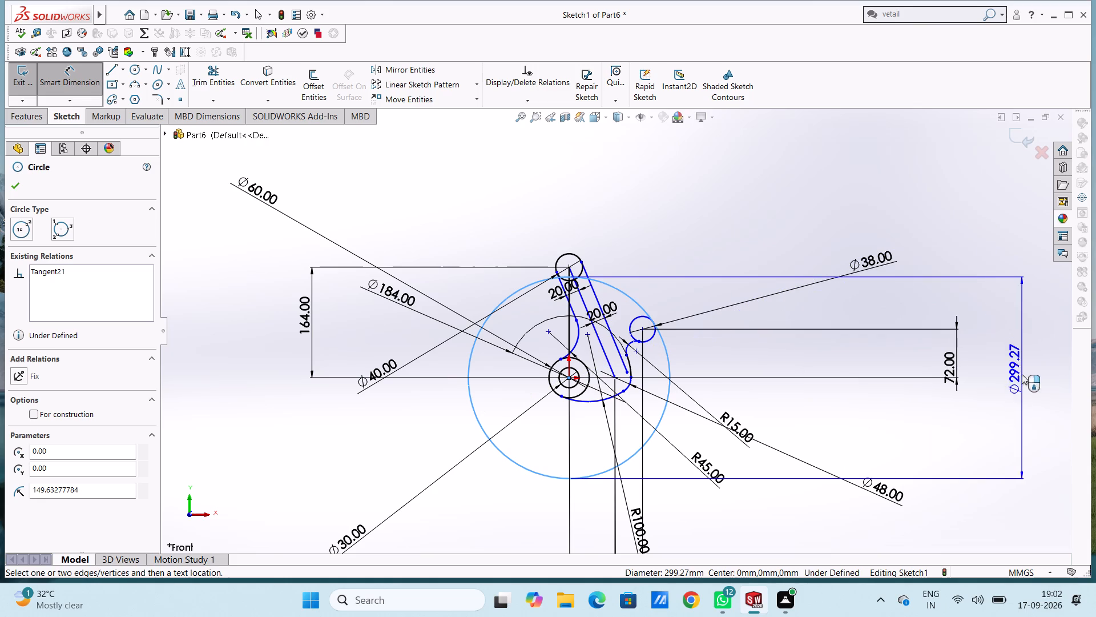
pyautogui.click(1000, 487)
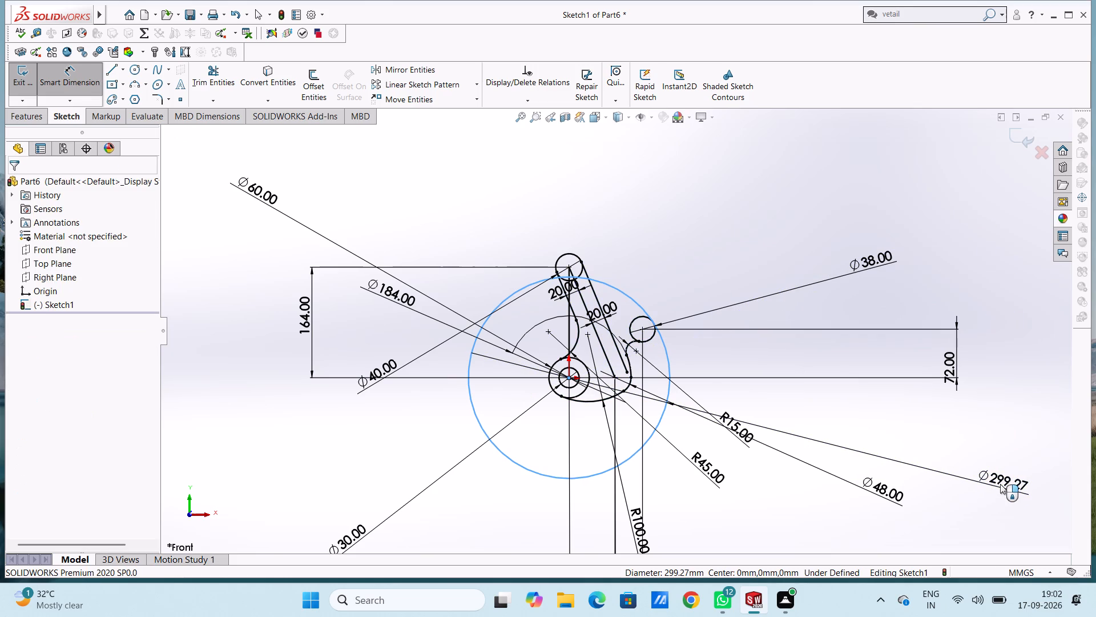
pyautogui.click(951, 480)
pyautogui.click(950, 475)
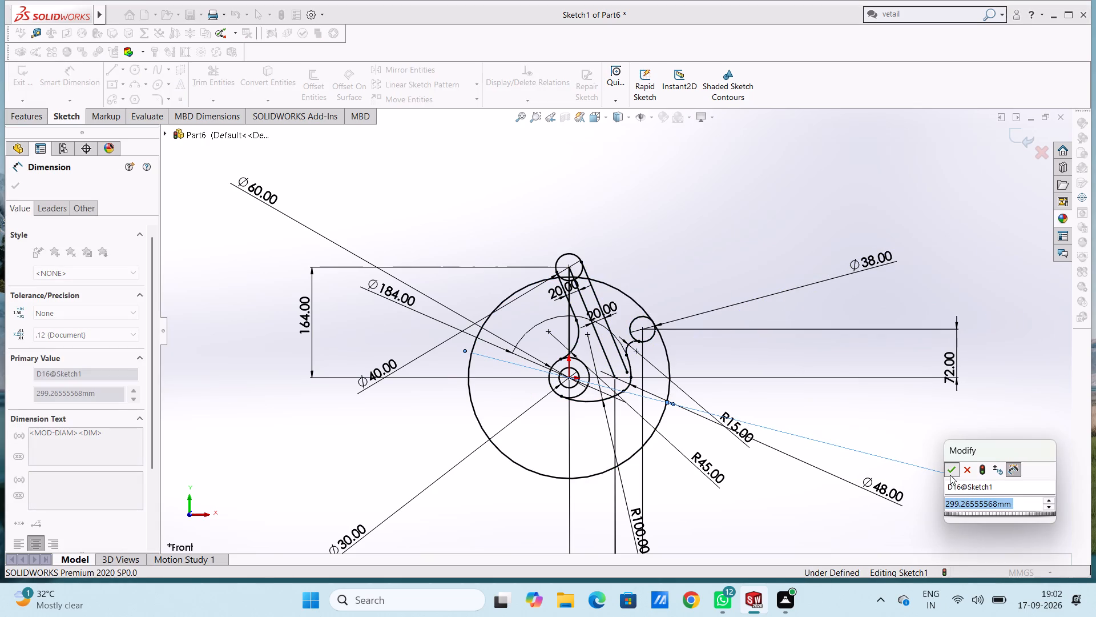
pyautogui.click(903, 425)
# Draw a three-point arc of 15 mm radius from the arm's outer offset line to the large circle, near the 40 mm circle.
pyautogui.scroll(-4, 624, 258)
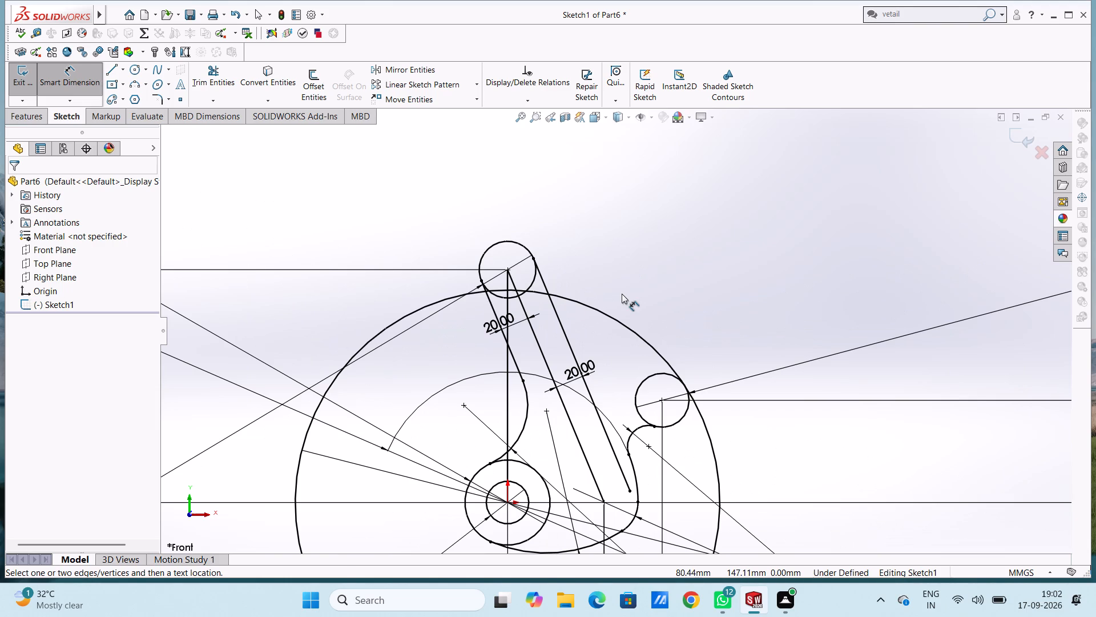
pyautogui.click(133, 87)
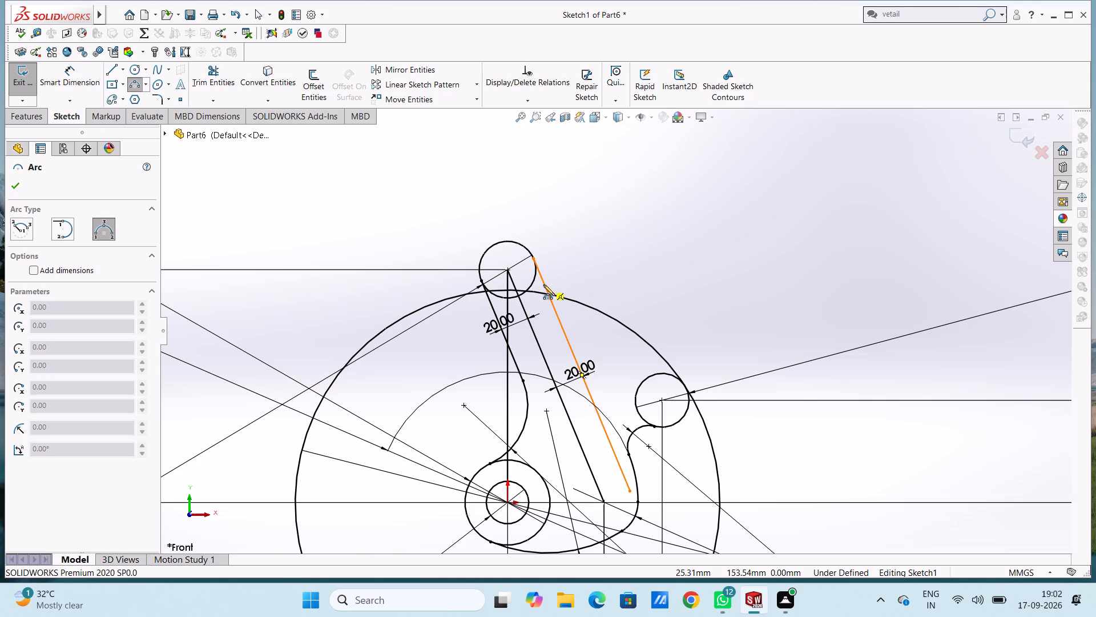
pyautogui.click(543, 283)
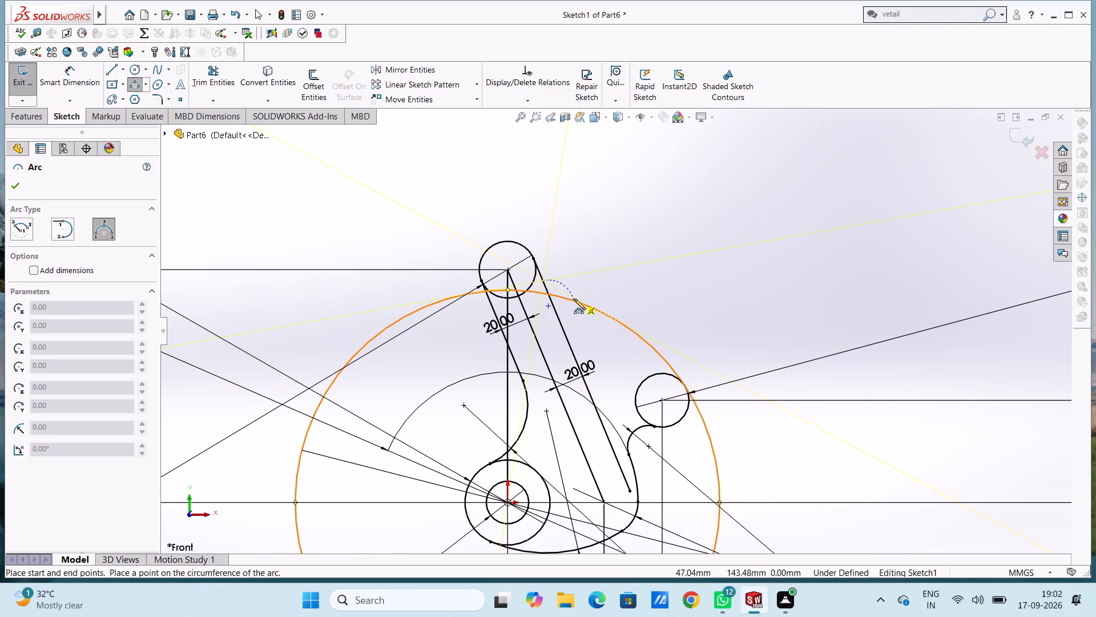
pyautogui.click(574, 299)
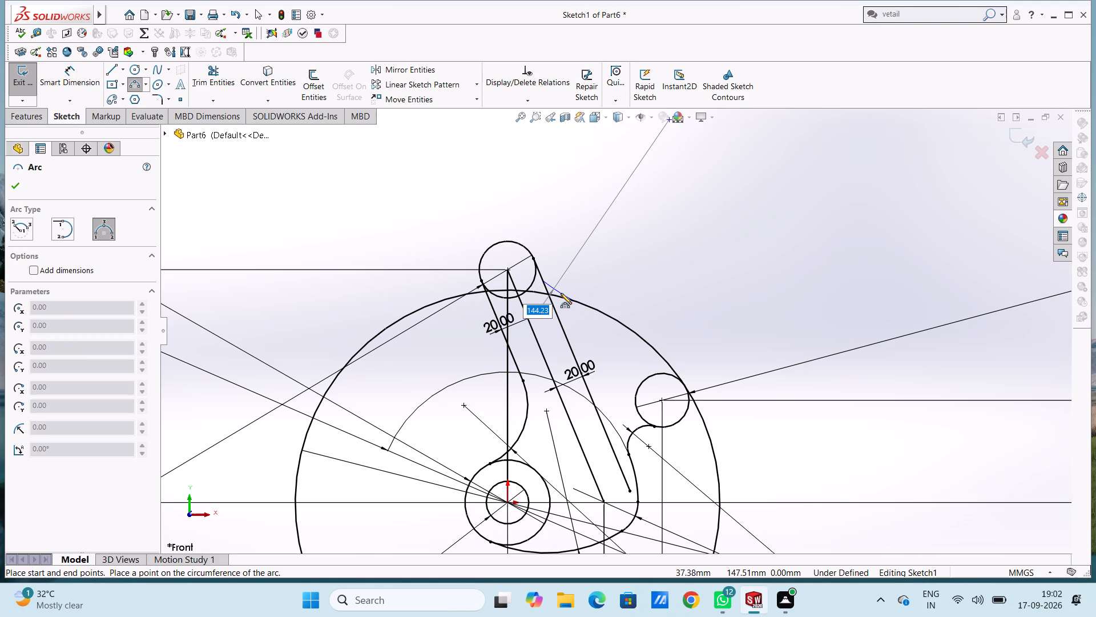
pyautogui.write('15')
pyautogui.press('Return')
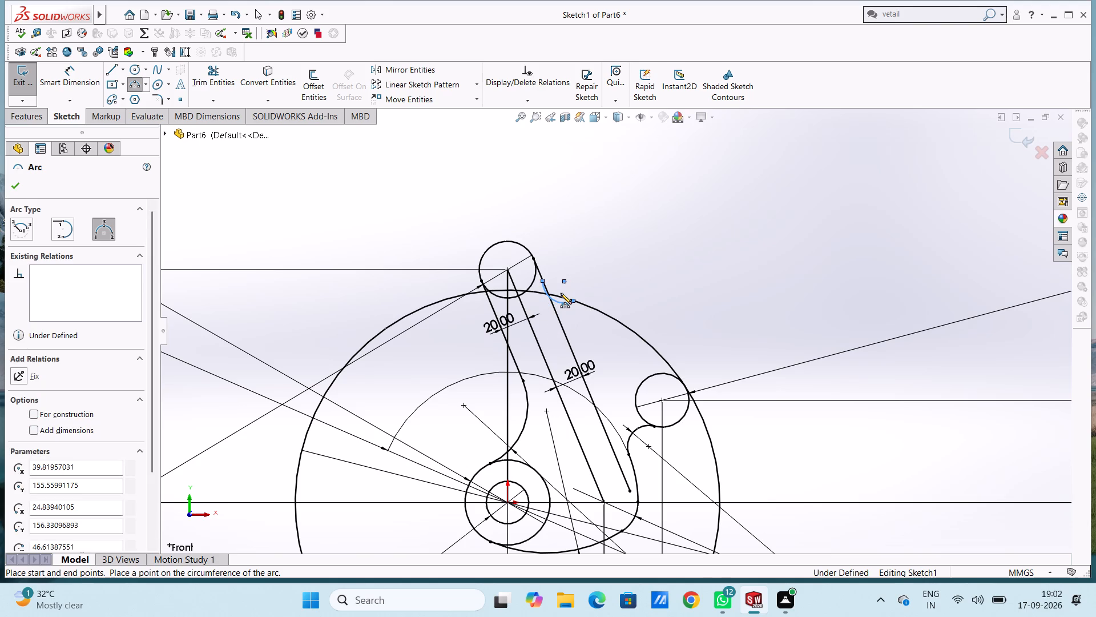
pyautogui.press('Escape')
pyautogui.press('Escape')
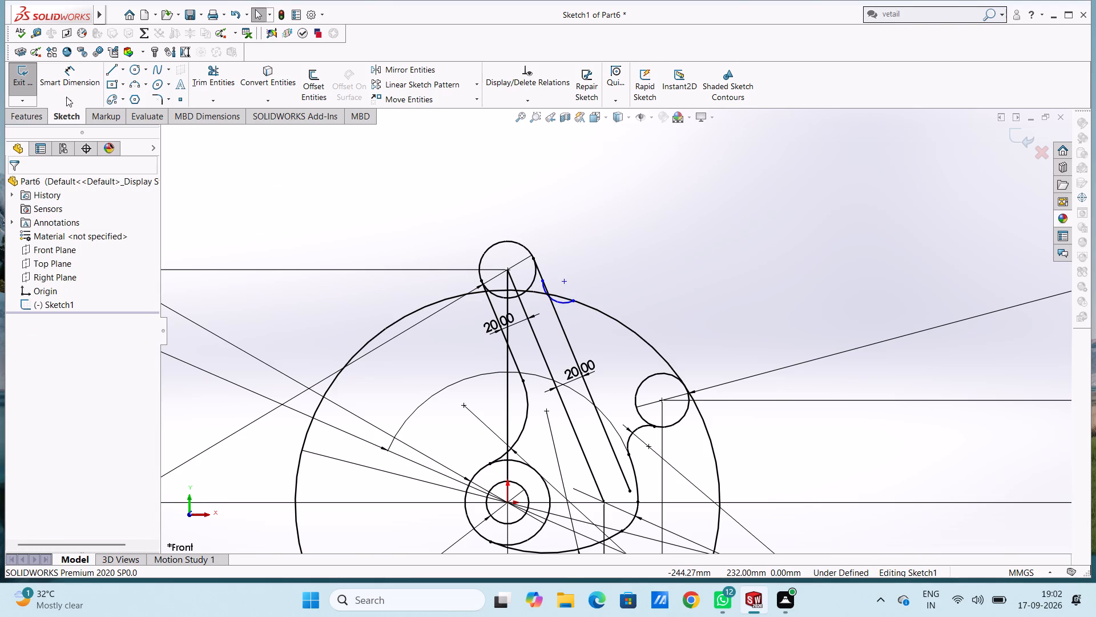
# Dimension the radius of the new arc between the arm and the large circle.
pyautogui.click(64, 87)
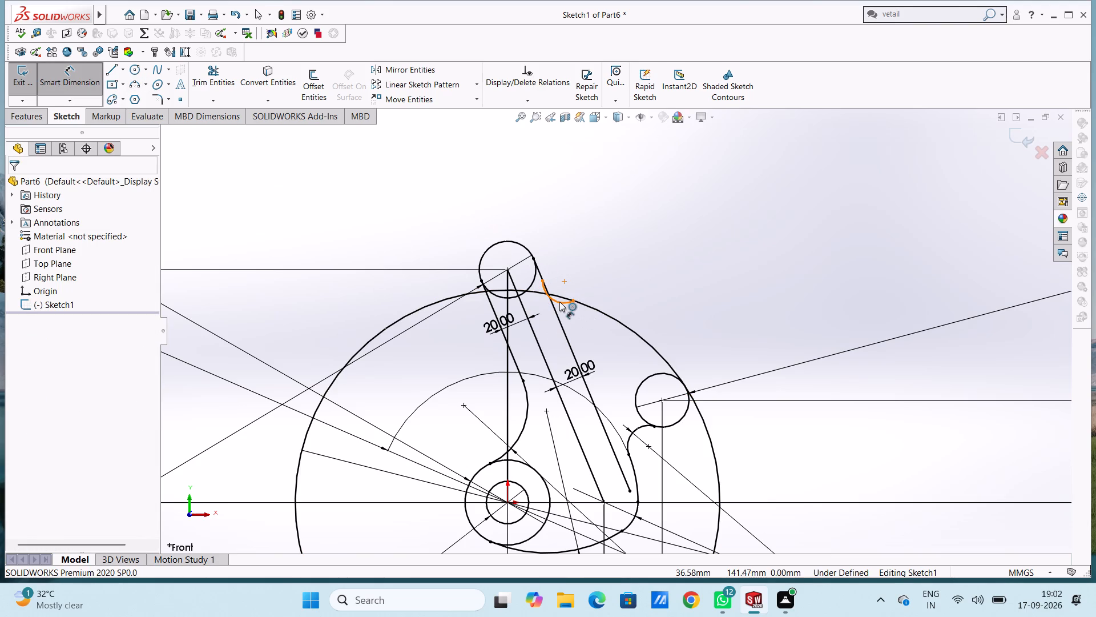
pyautogui.click(559, 302)
pyautogui.click(755, 135)
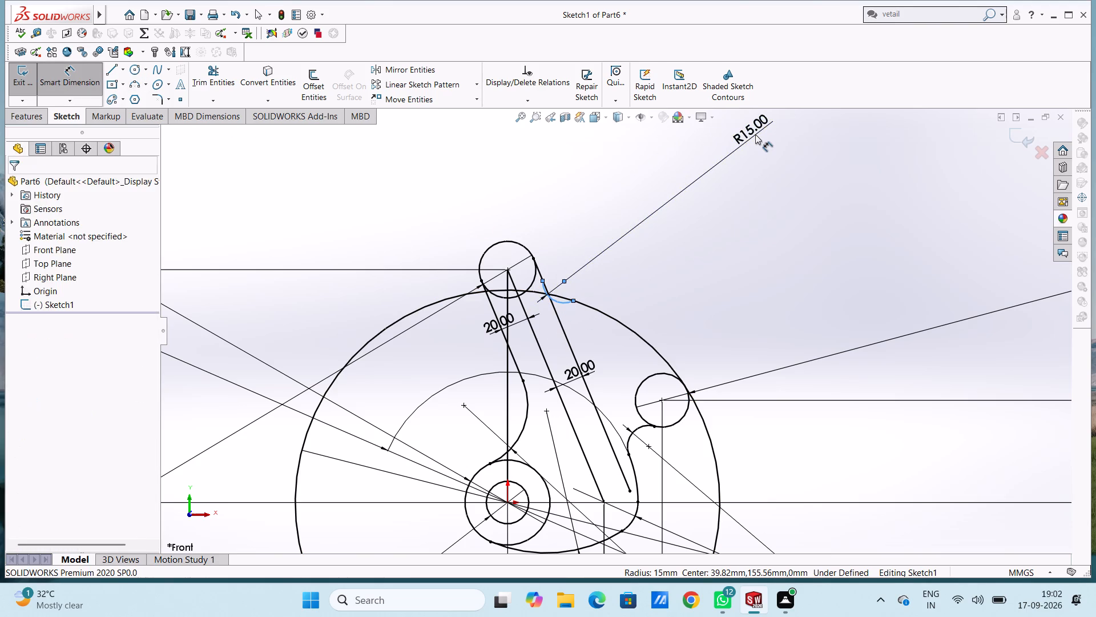
pyautogui.click(706, 119)
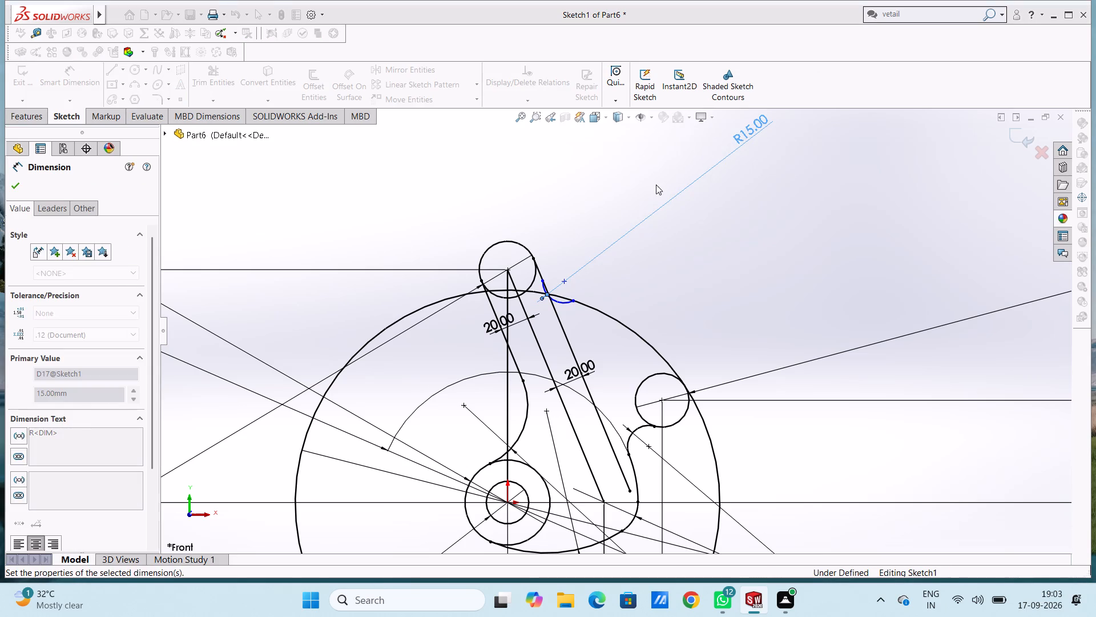
pyautogui.click(653, 185)
pyautogui.press('Escape')
pyautogui.press('Escape')
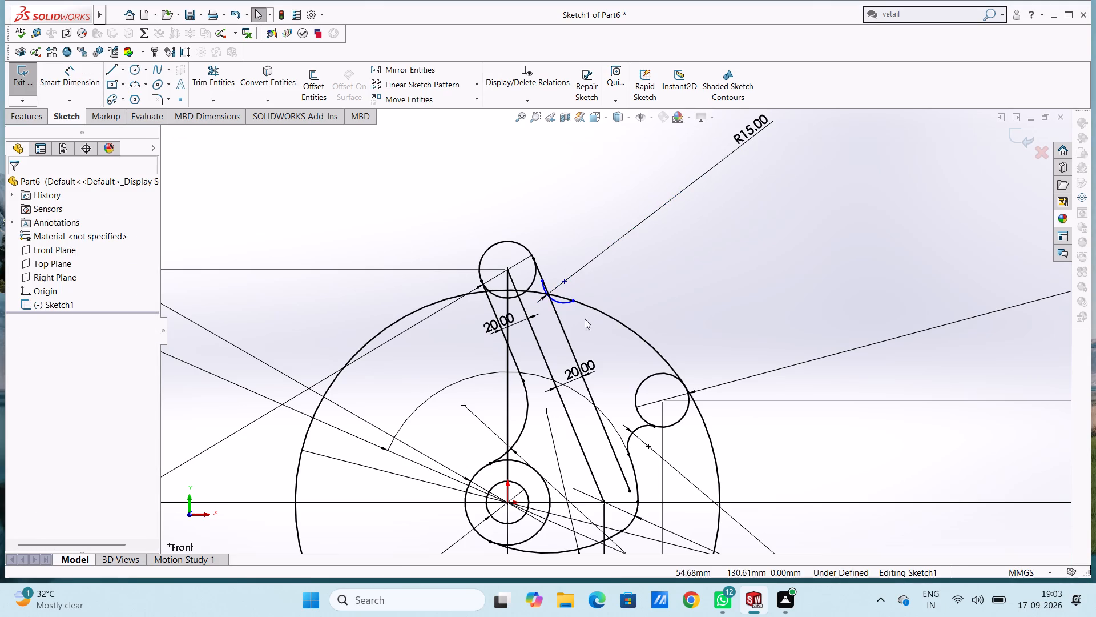
# Apply a tangent relation between the 15 mm radius arc beside the arm and the large circle.
pyautogui.scroll(-4, 574, 335)
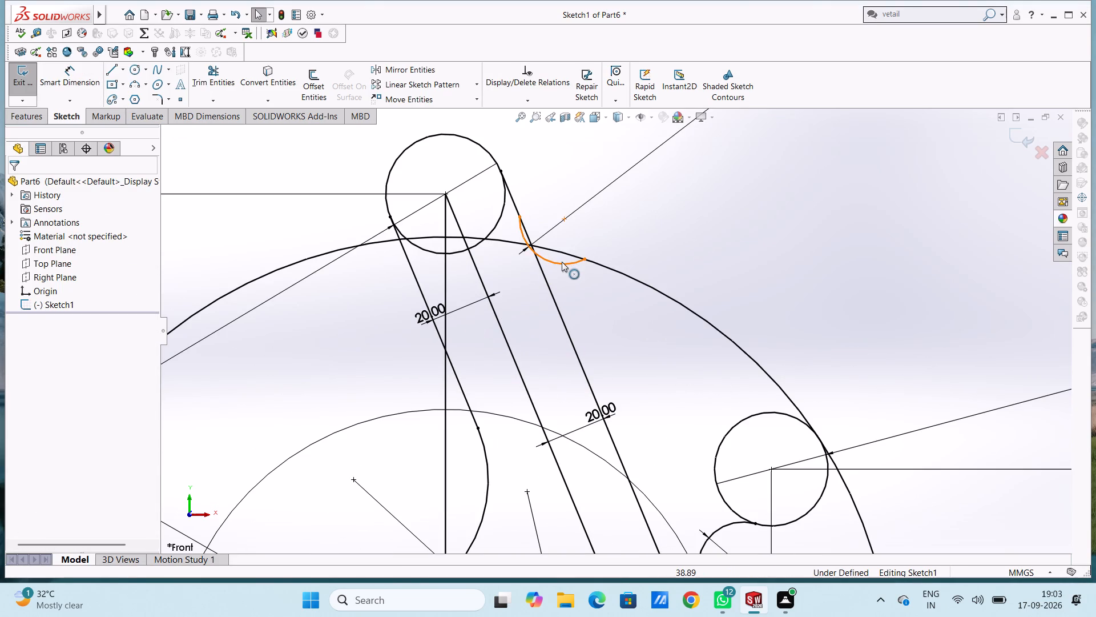
pyautogui.click(562, 262)
pyautogui.keyDown('ctrl'); pyautogui.click(617, 271); pyautogui.keyUp('ctrl')
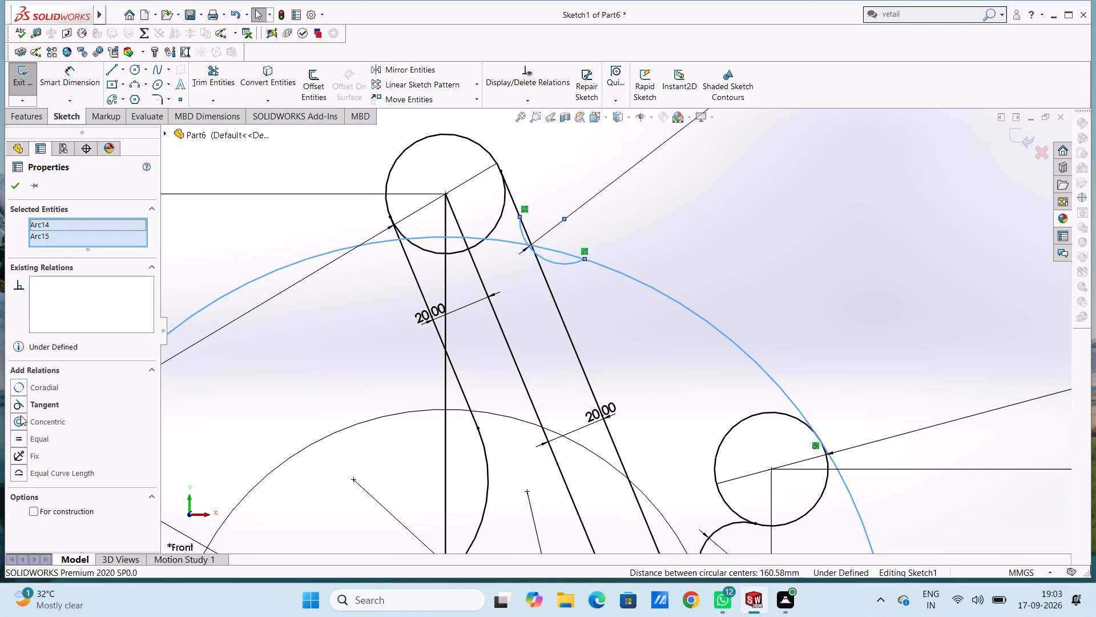
pyautogui.click(17, 406)
pyautogui.click(176, 257)
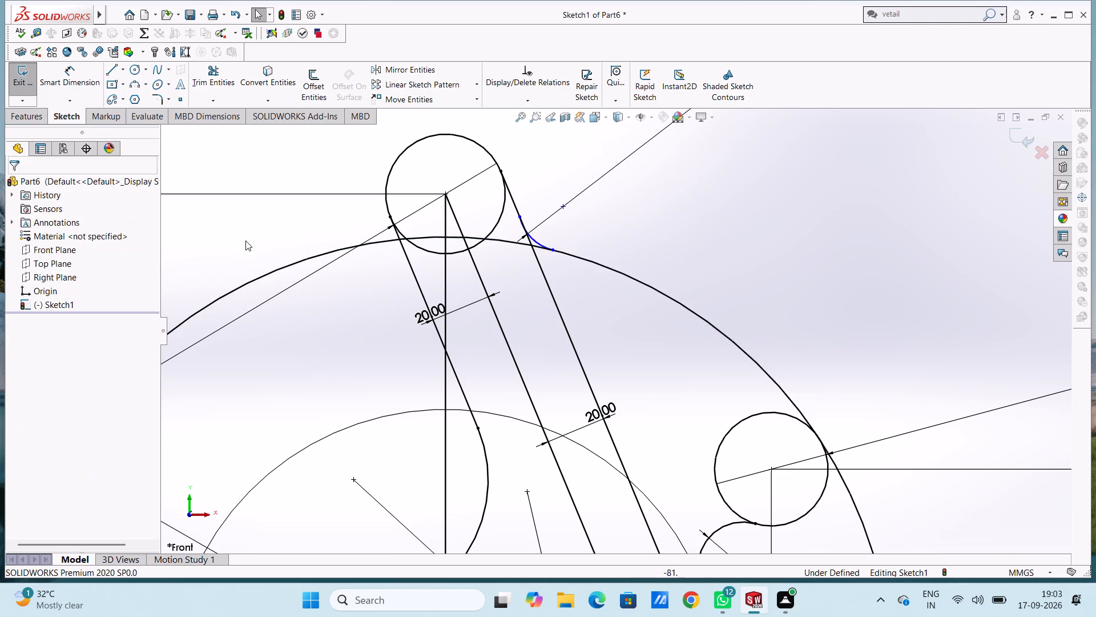
# Apply a tangent relation between the same 15 mm radius arc and the arm's outer offset line.
pyautogui.click(538, 243)
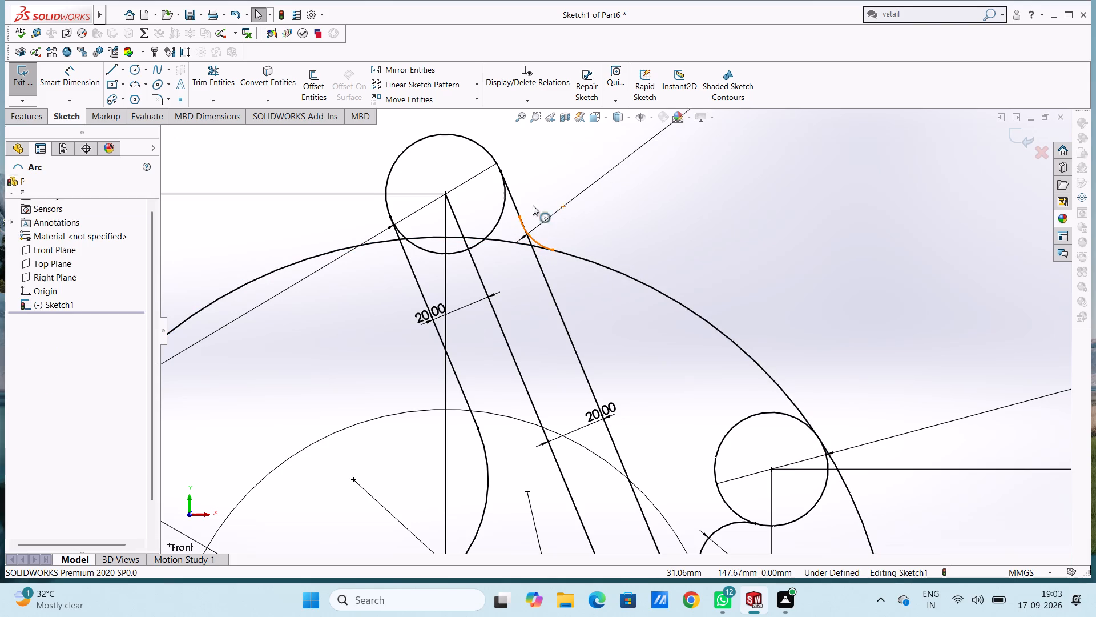
pyautogui.keyDown('ctrl'); pyautogui.click(515, 203); pyautogui.keyUp('ctrl')
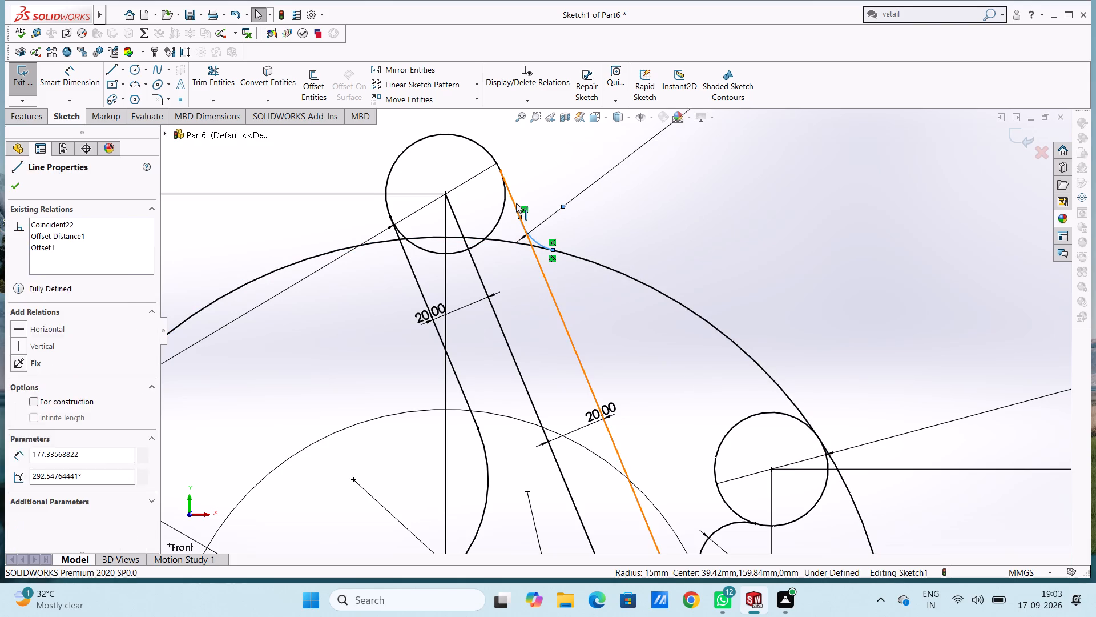
pyautogui.click(15, 387)
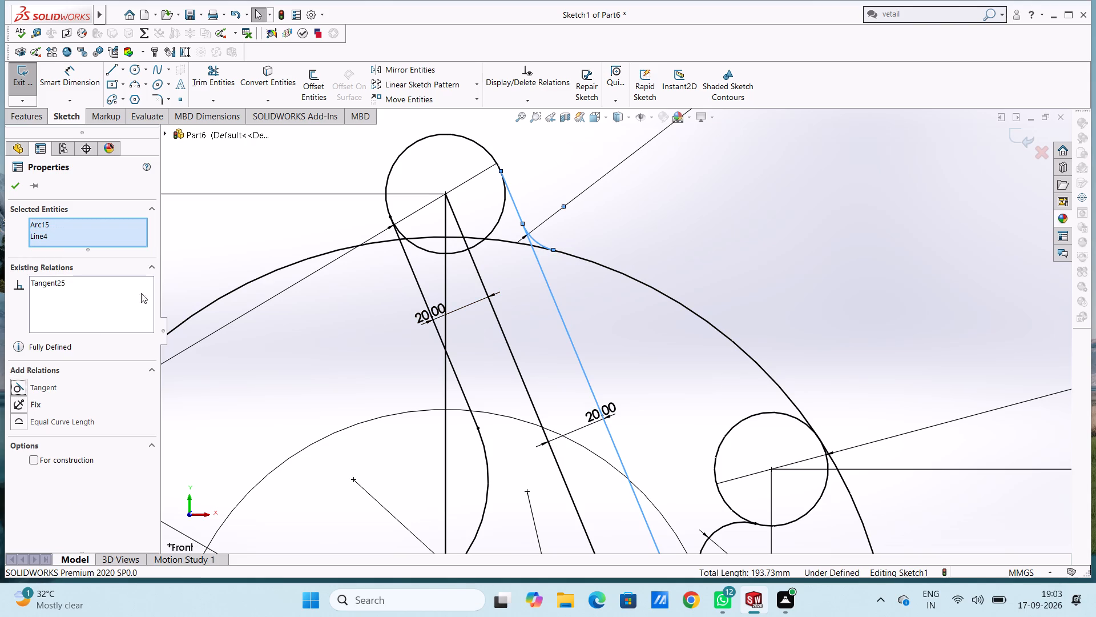
pyautogui.click(214, 235)
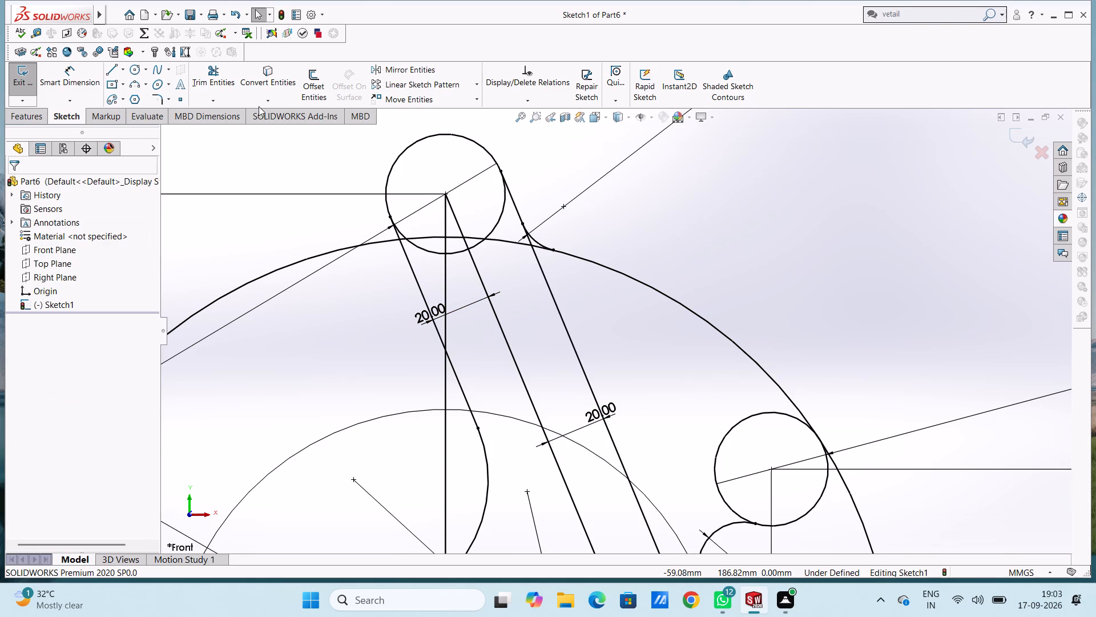
# Trim the arm's centre line and the vertical line inside the 40 mm circle, plus the circle's lower portion between the arm lines.
pyautogui.click(225, 77)
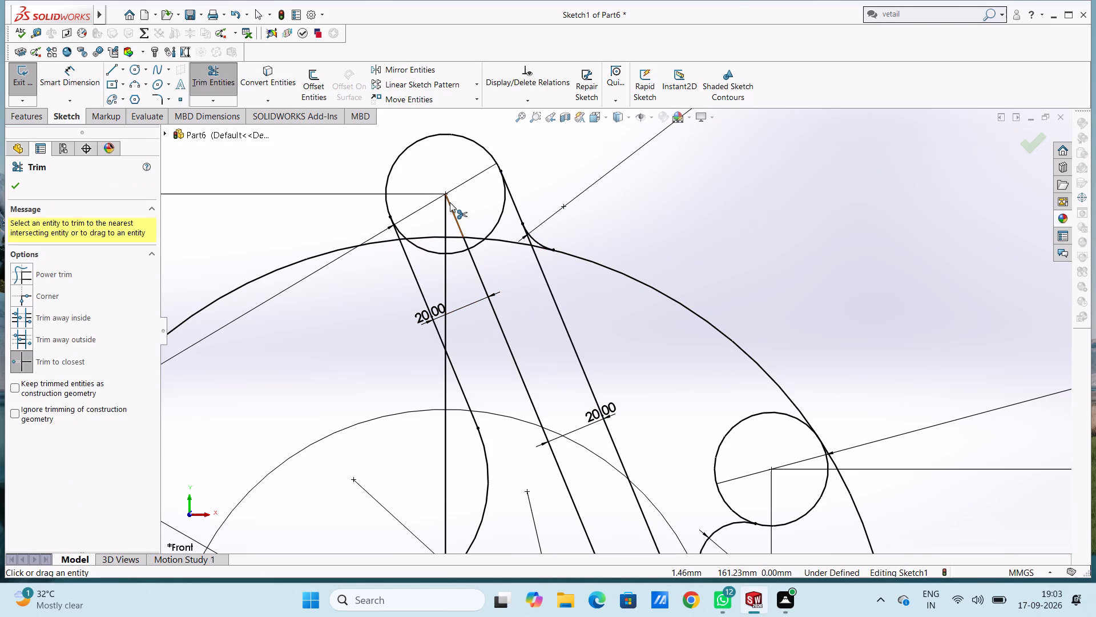
pyautogui.click(450, 205)
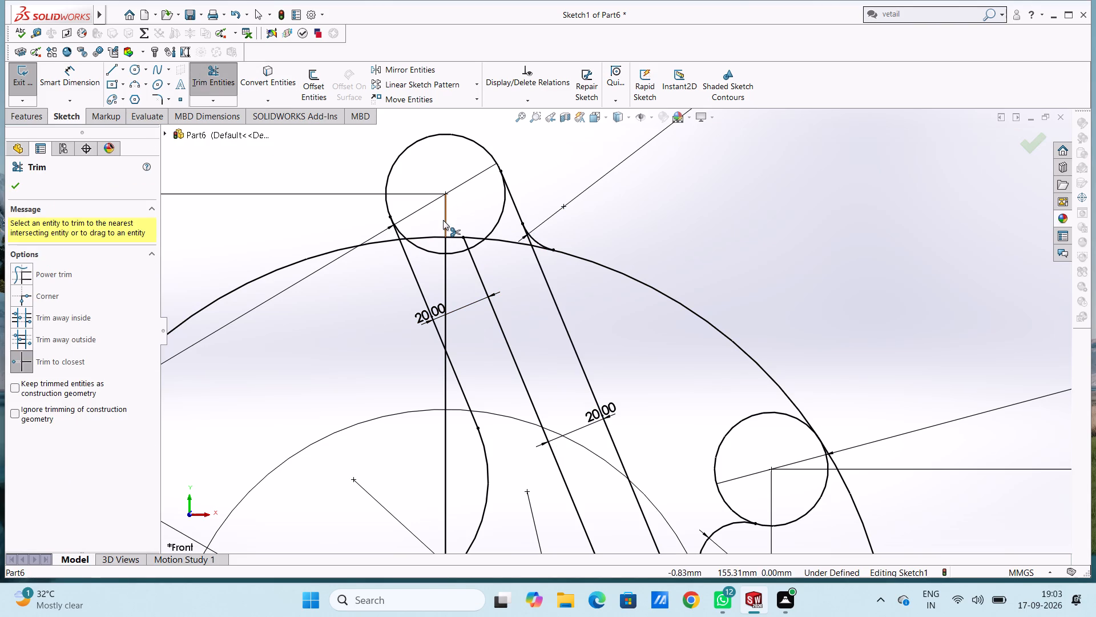
pyautogui.click(443, 220)
pyautogui.click(437, 251)
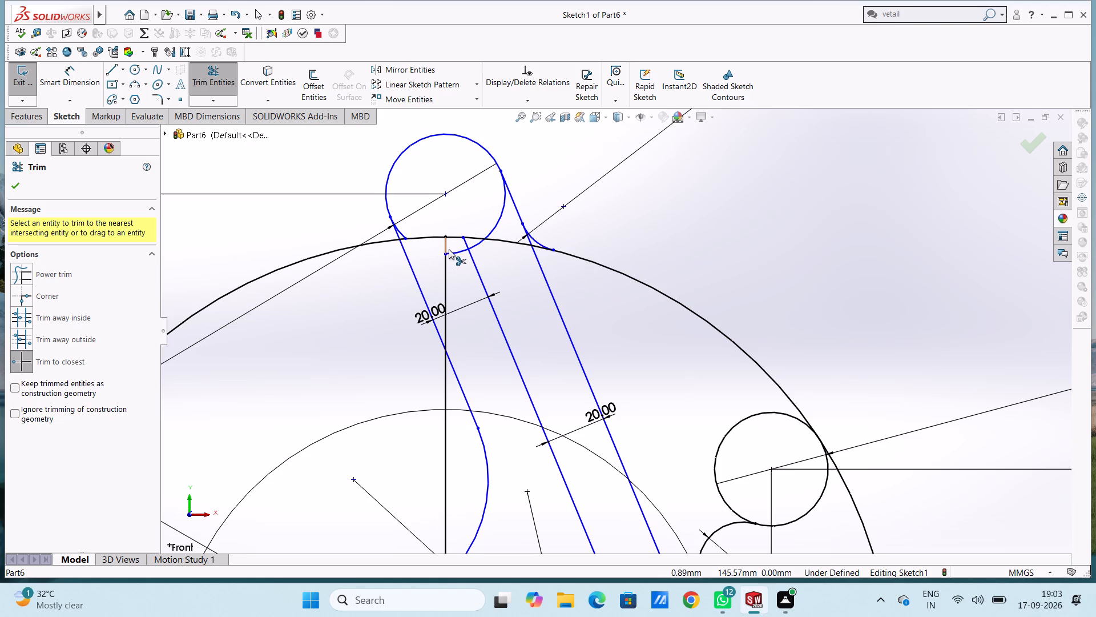
pyautogui.click(449, 249)
pyautogui.click(450, 251)
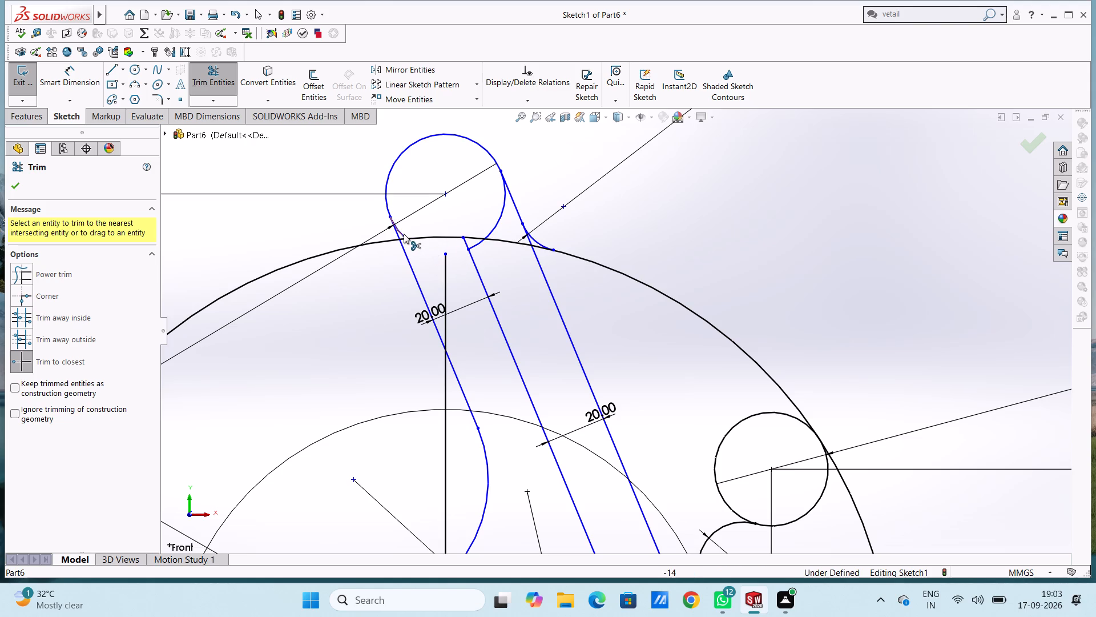
pyautogui.click(404, 234)
pyautogui.click(407, 237)
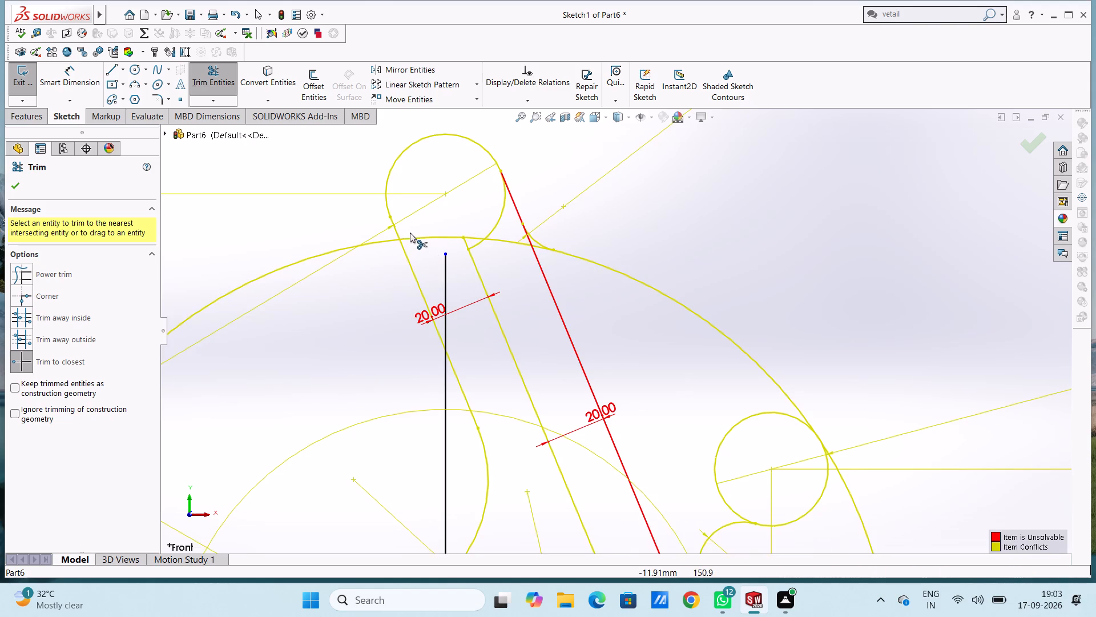
# Trim the large circle's segment crossing the arm and the remaining lower part of the arm's rounded end circle.
pyautogui.click(464, 239)
pyautogui.moveTo(473, 239); pyautogui.dragTo(481, 239)
pyautogui.doubleClick(493, 234)
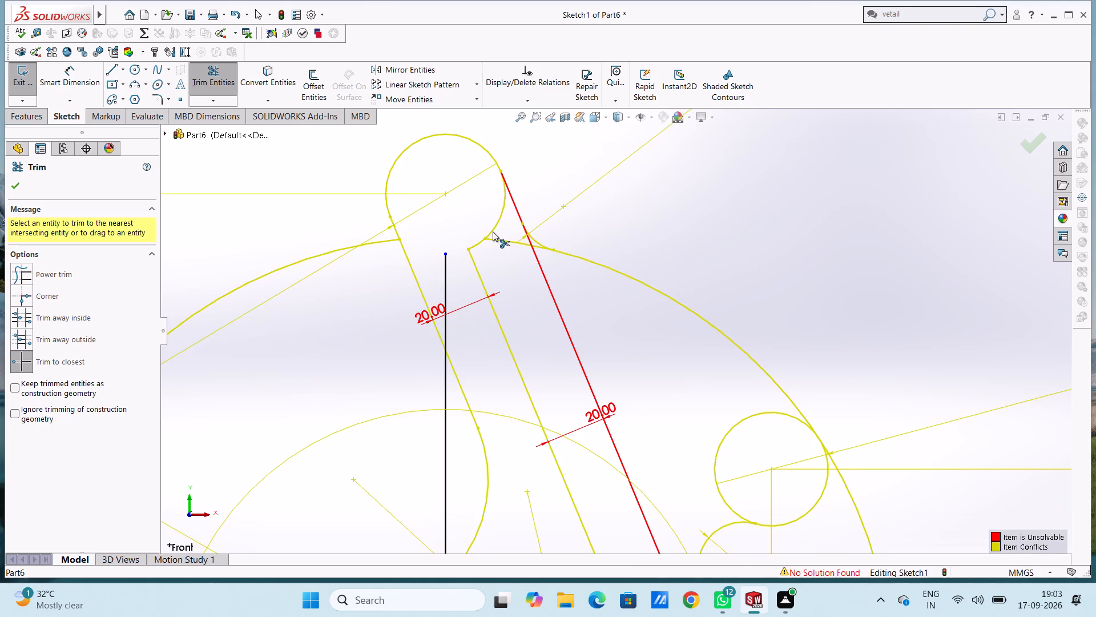
pyautogui.moveTo(493, 223); pyautogui.dragTo(490, 231)
pyautogui.click(482, 239)
pyautogui.click(476, 243)
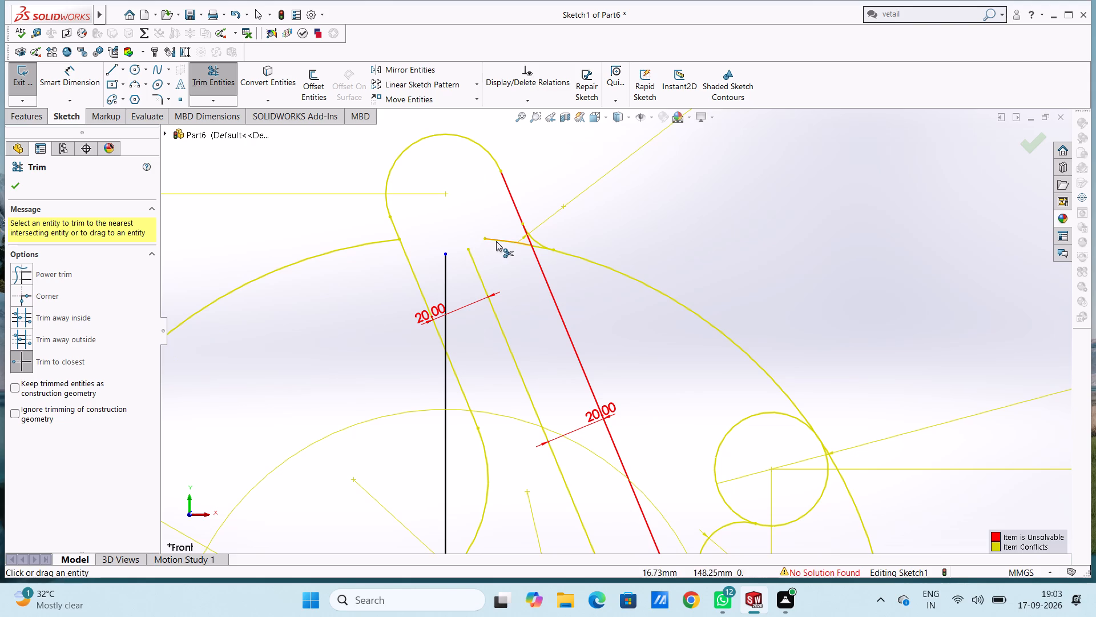
# Trim the large circle's remaining stub up to the 15 mm fillet arc and the arm's outer offset line below that fillet.
pyautogui.click(497, 241)
pyautogui.click(501, 241)
pyautogui.click(527, 242)
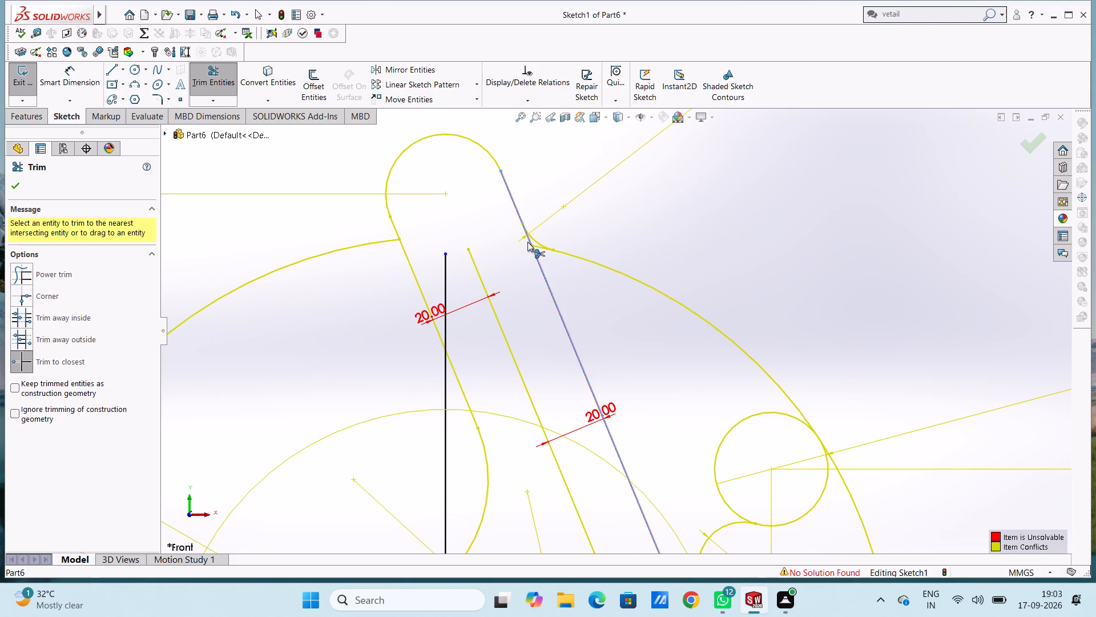
pyautogui.click(532, 243)
pyautogui.click(539, 259)
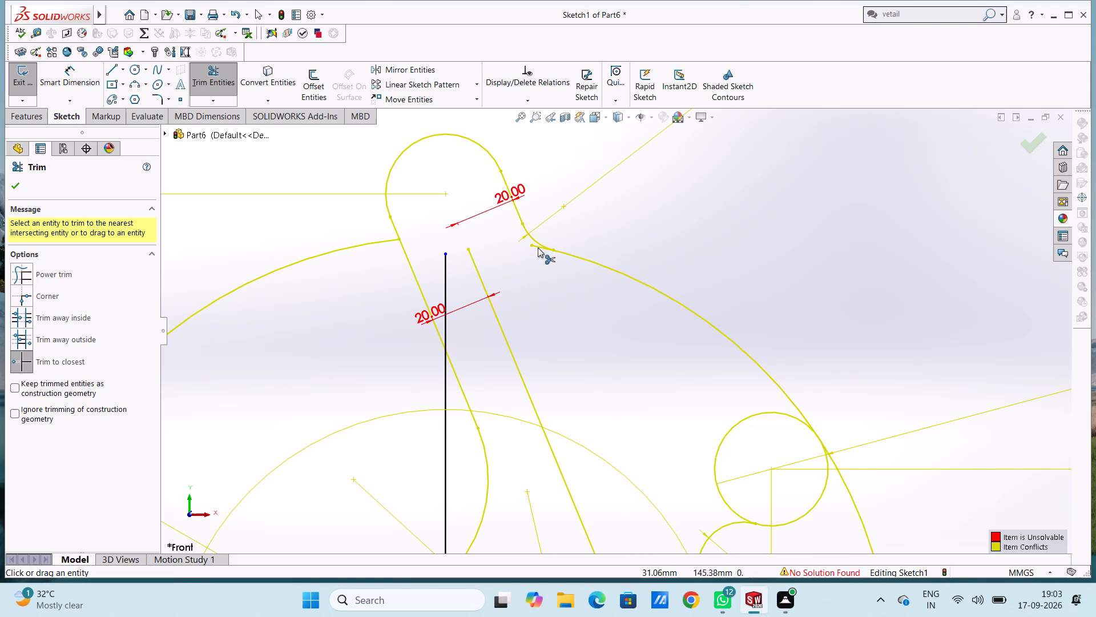
pyautogui.click(537, 247)
# Trim the large circle's unused arc running from the 38 mm circle around the hub to the arm.
pyautogui.scroll(6, 539, 292)
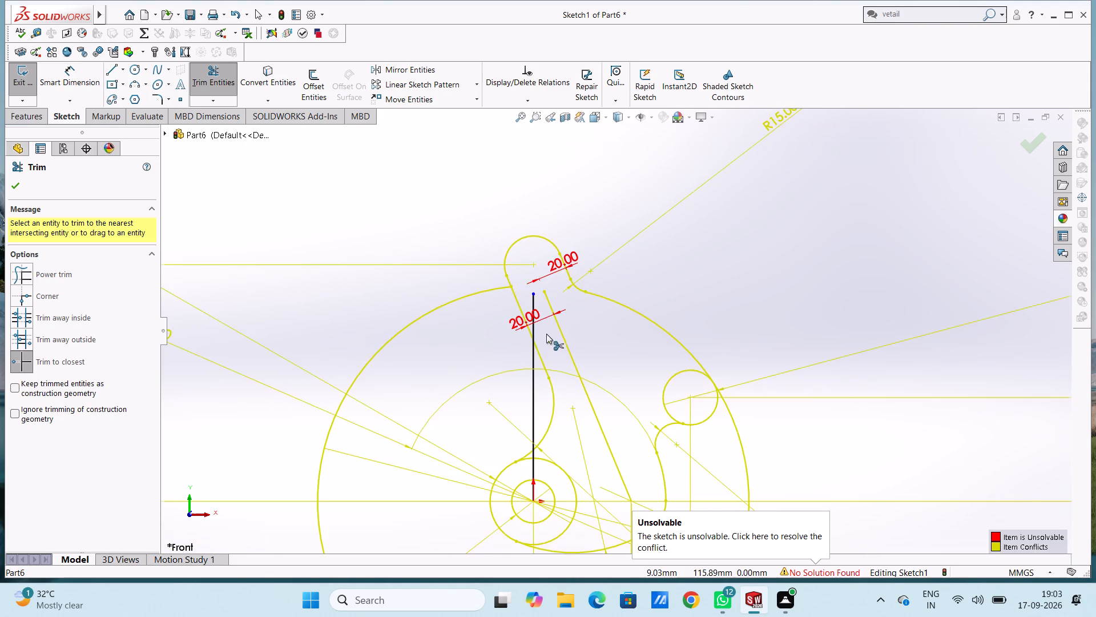
pyautogui.scroll(2, 546, 334)
pyautogui.click(676, 383)
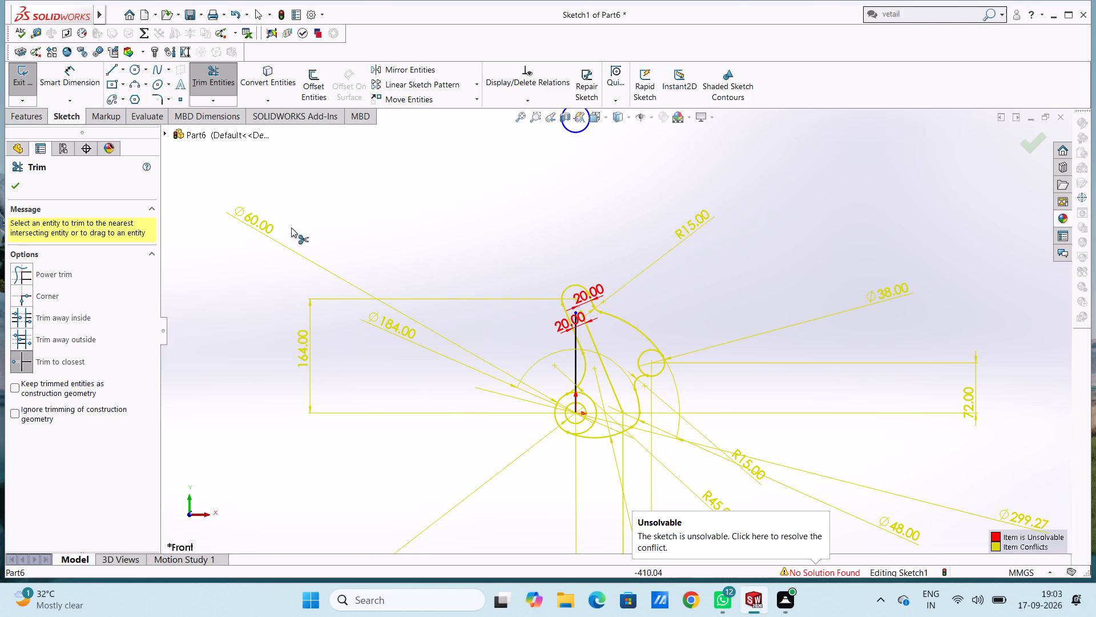
pyautogui.press('Escape')
pyautogui.press('Escape')
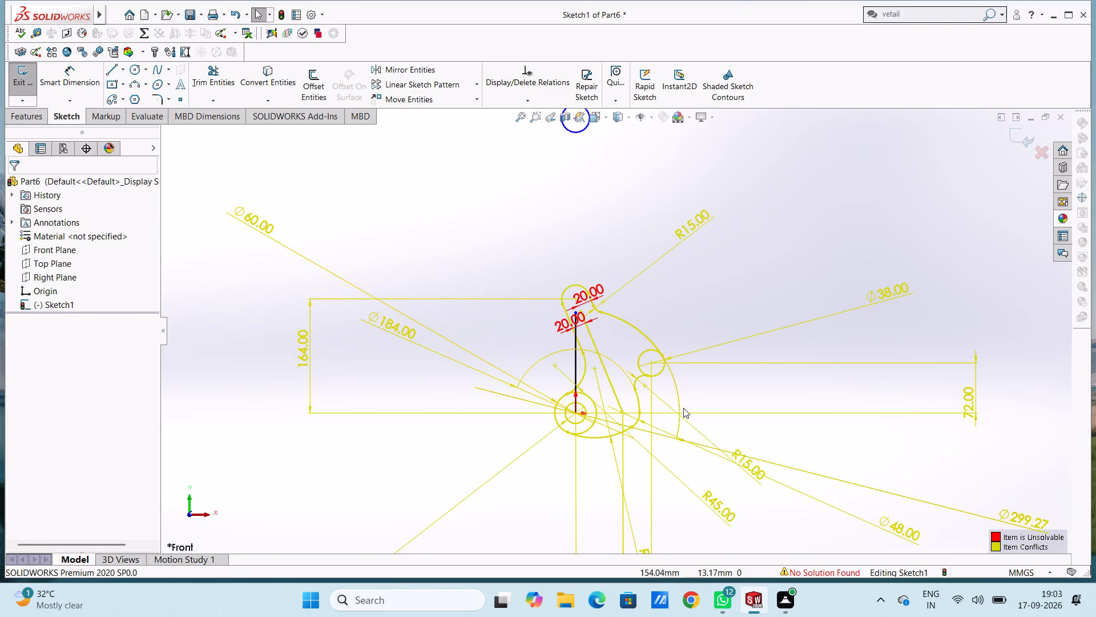
# Delete the Ø299.27, Ø48 and Ø60 diameter dimensions from the sketch.
pyautogui.scroll(2, 679, 410)
pyautogui.click(897, 452)
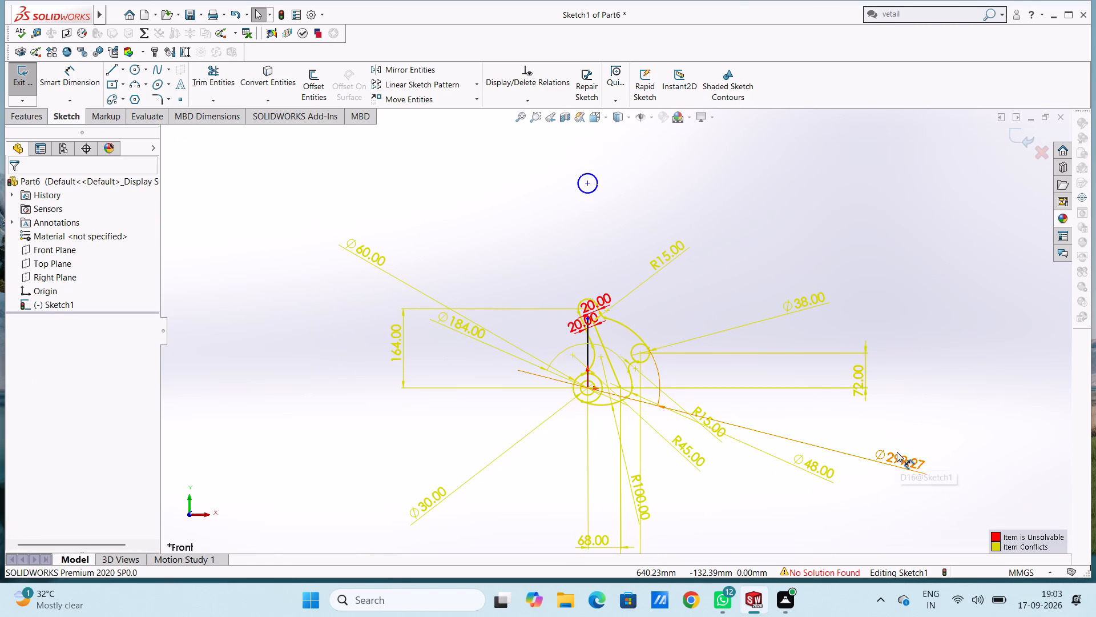
pyautogui.press('Delete')
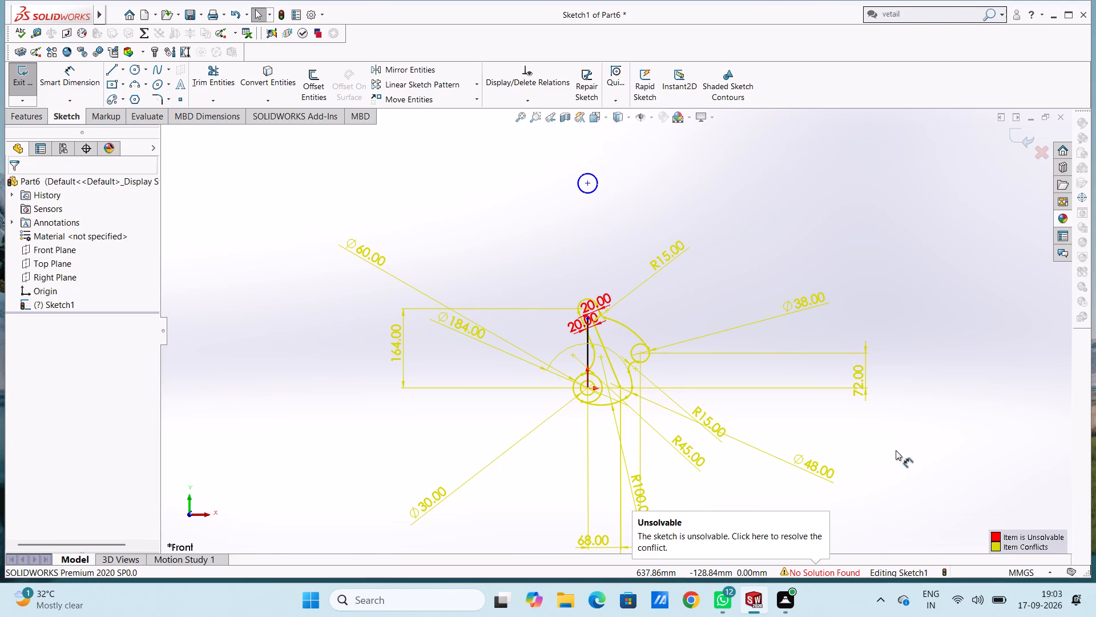
pyautogui.scroll(-3, 750, 457)
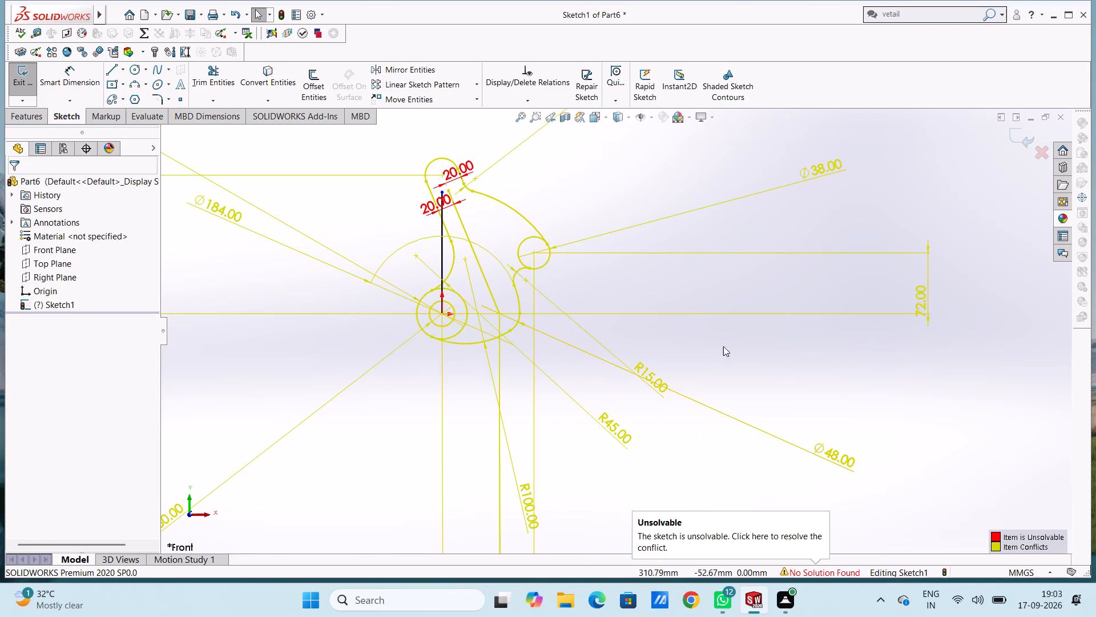
pyautogui.click(843, 460)
pyautogui.press('Delete')
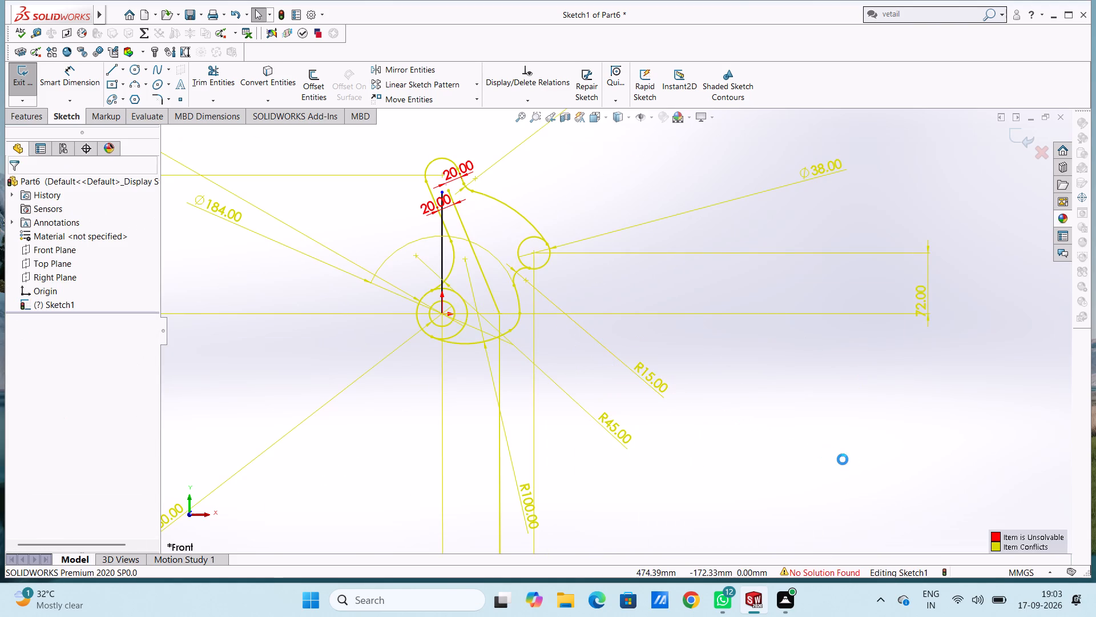
pyautogui.scroll(3, 843, 459)
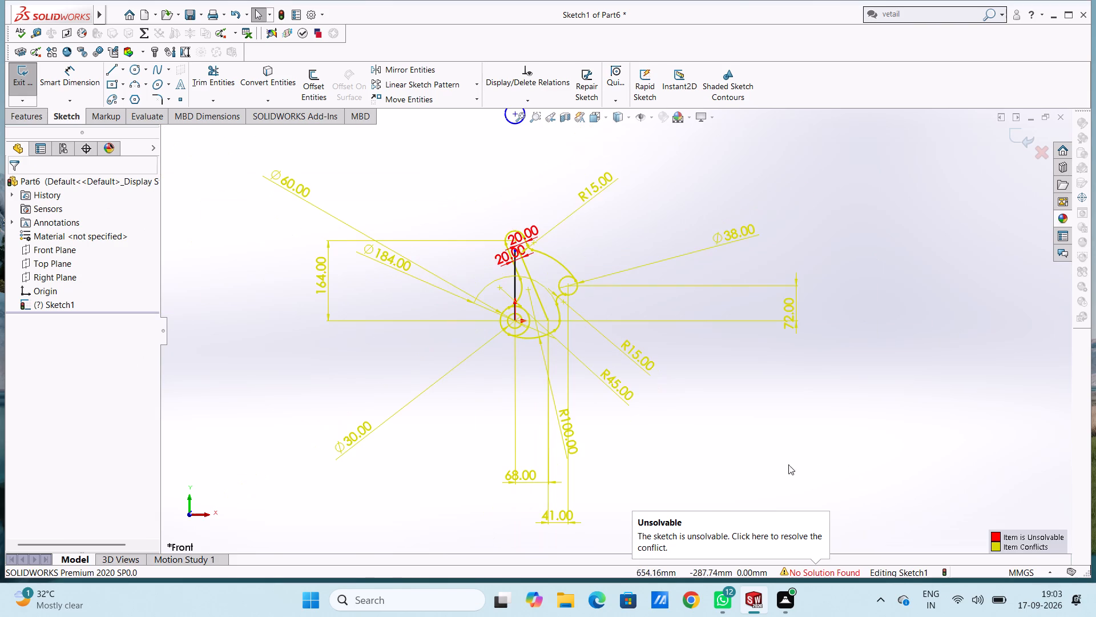
pyautogui.click(297, 188)
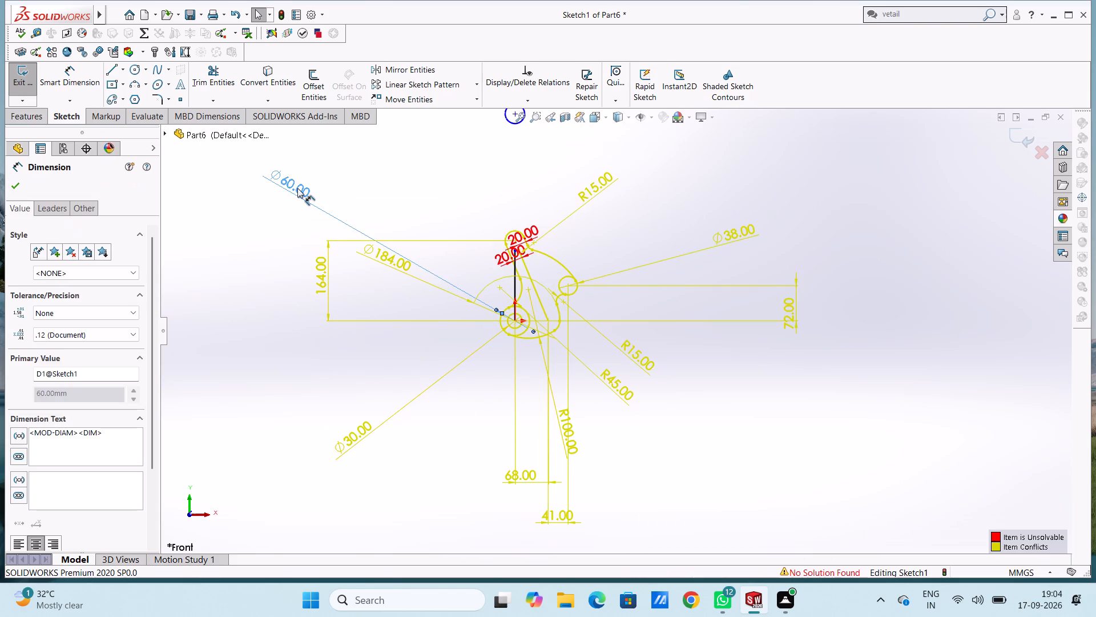
pyautogui.press('Delete')
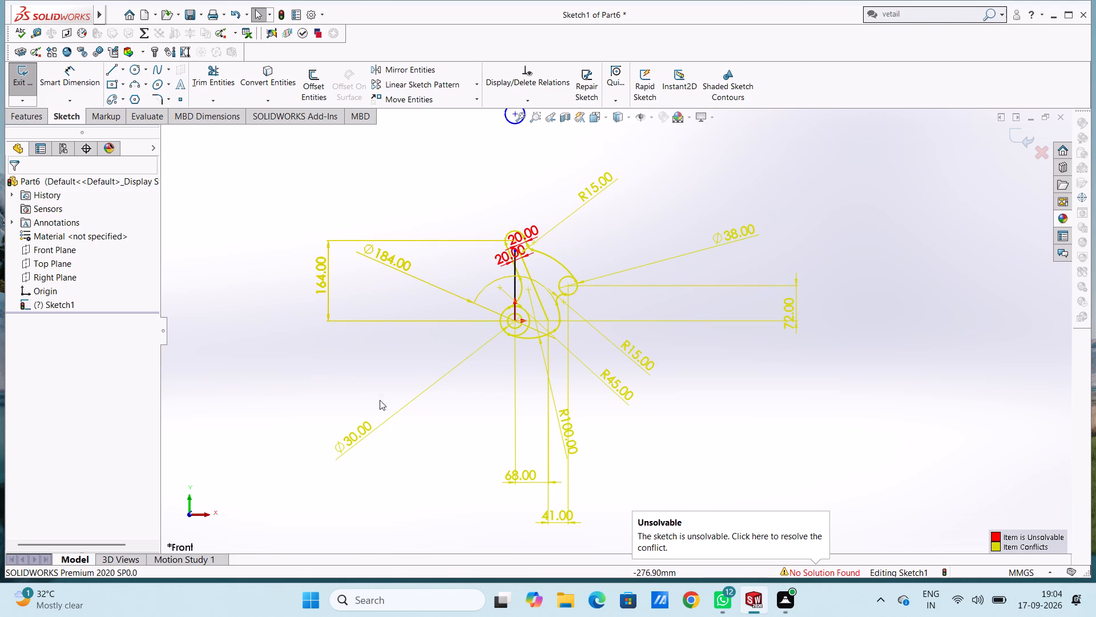
# Delete the Ø30, R100 and R45 dimensions and the R15 dimension of the arc below the 38 mm circle.
pyautogui.click(379, 422)
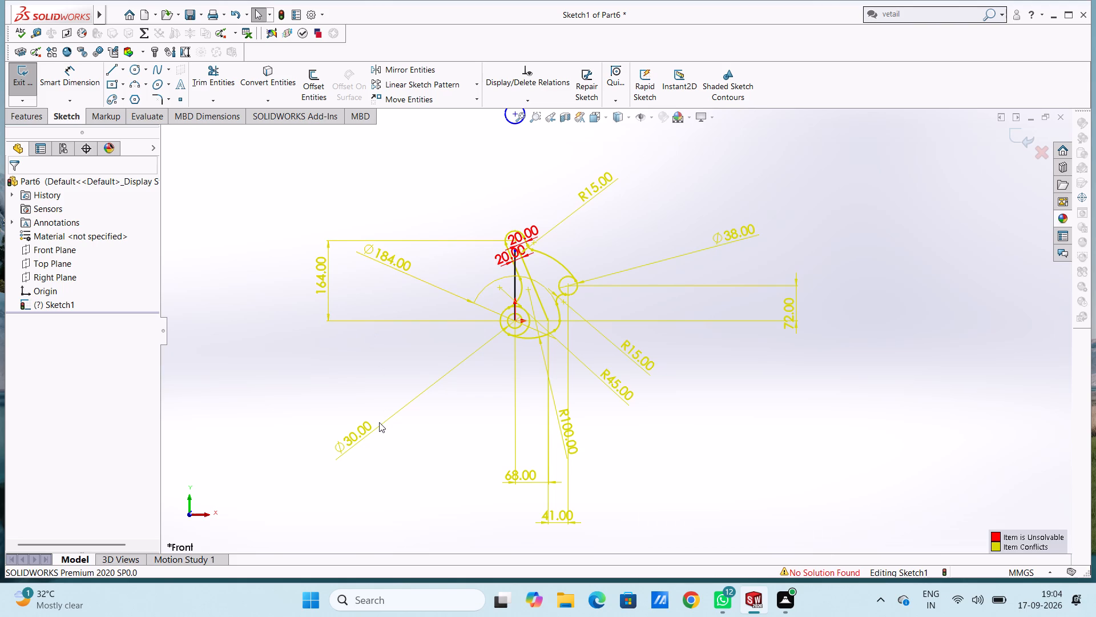
pyautogui.click(358, 440)
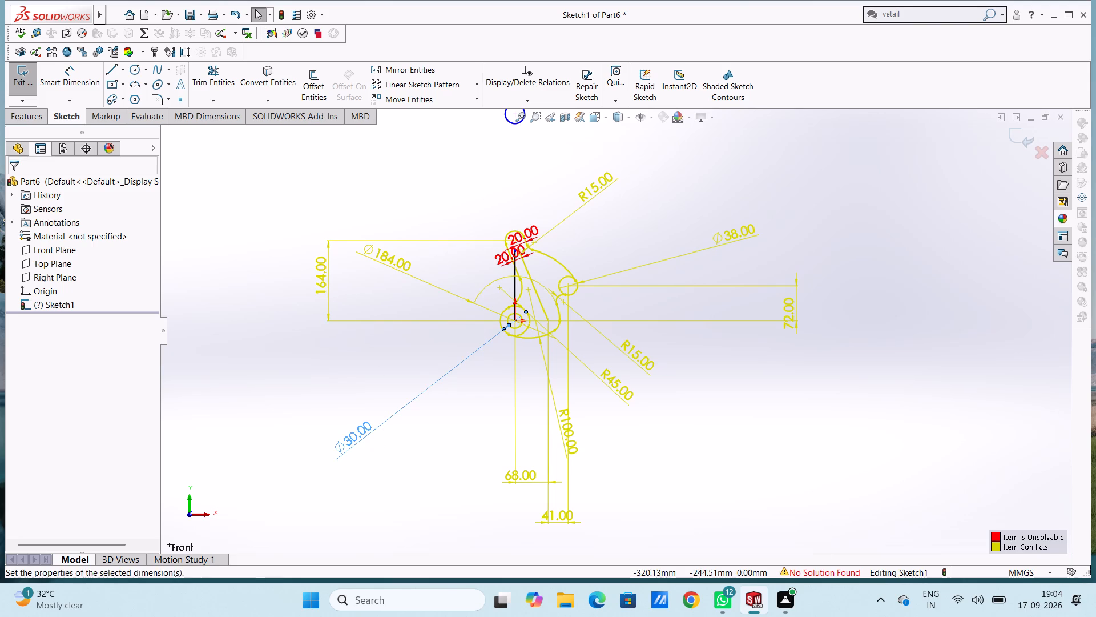
pyautogui.press('Delete')
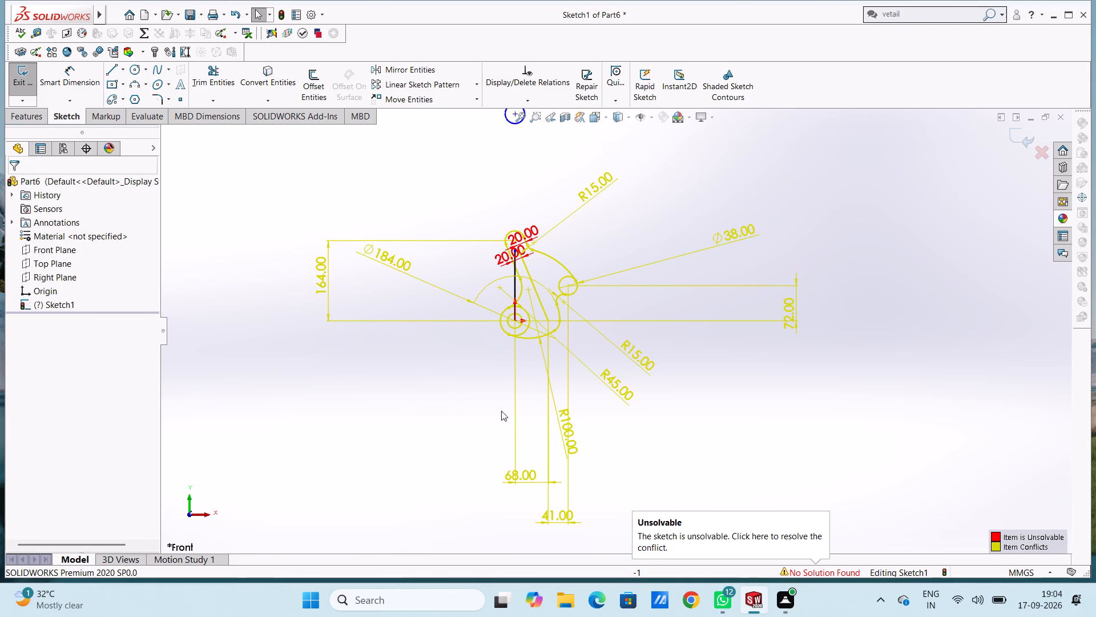
pyautogui.scroll(-2, 565, 379)
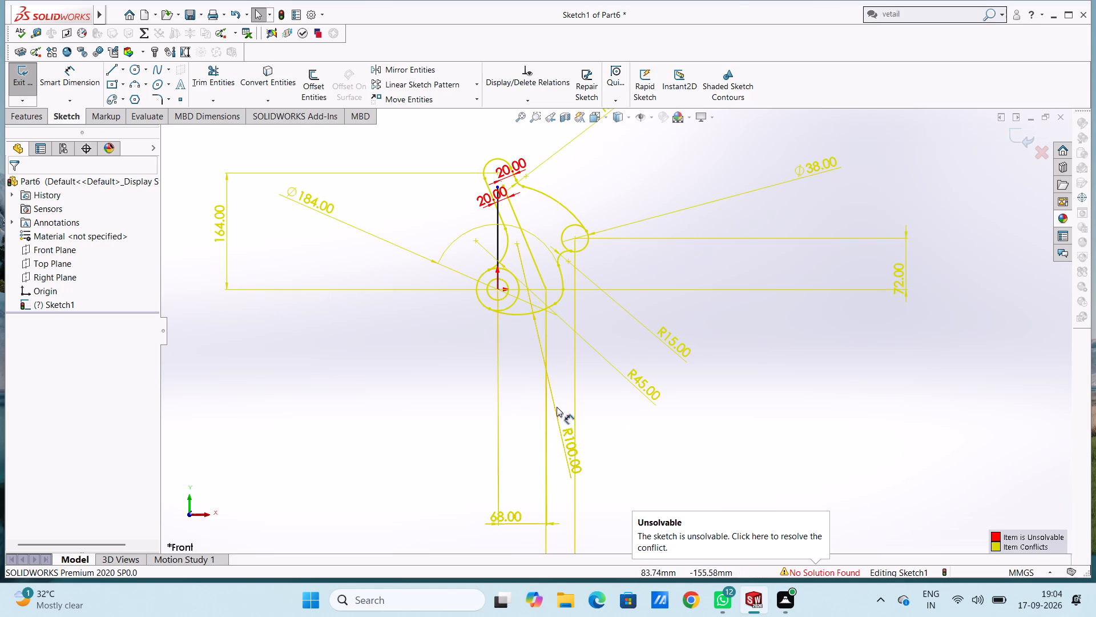
pyautogui.click(573, 442)
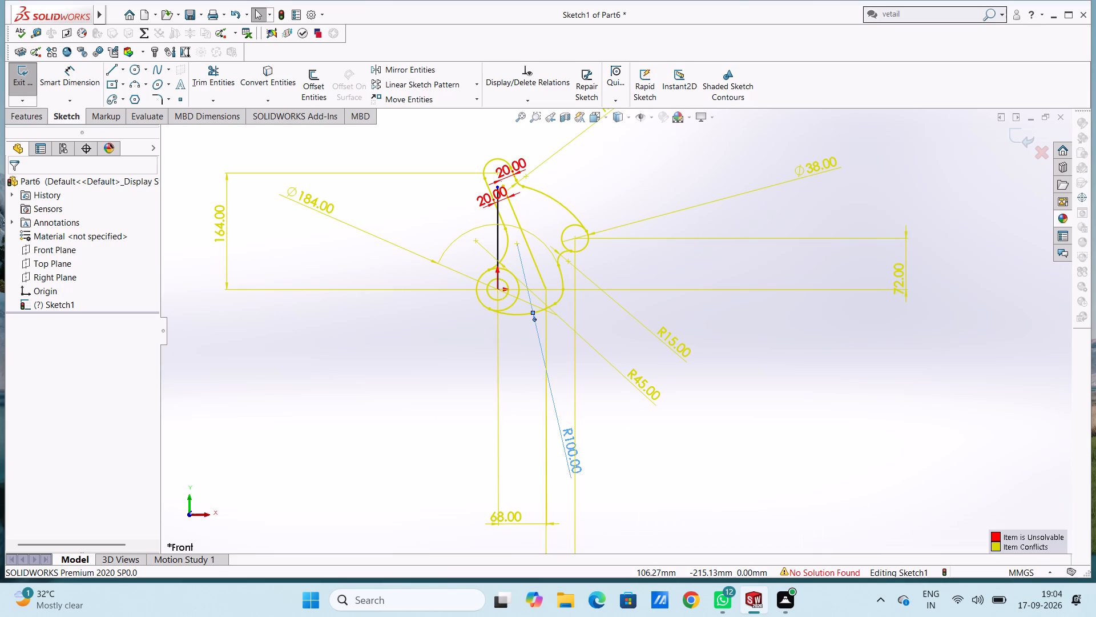
pyautogui.press('Delete')
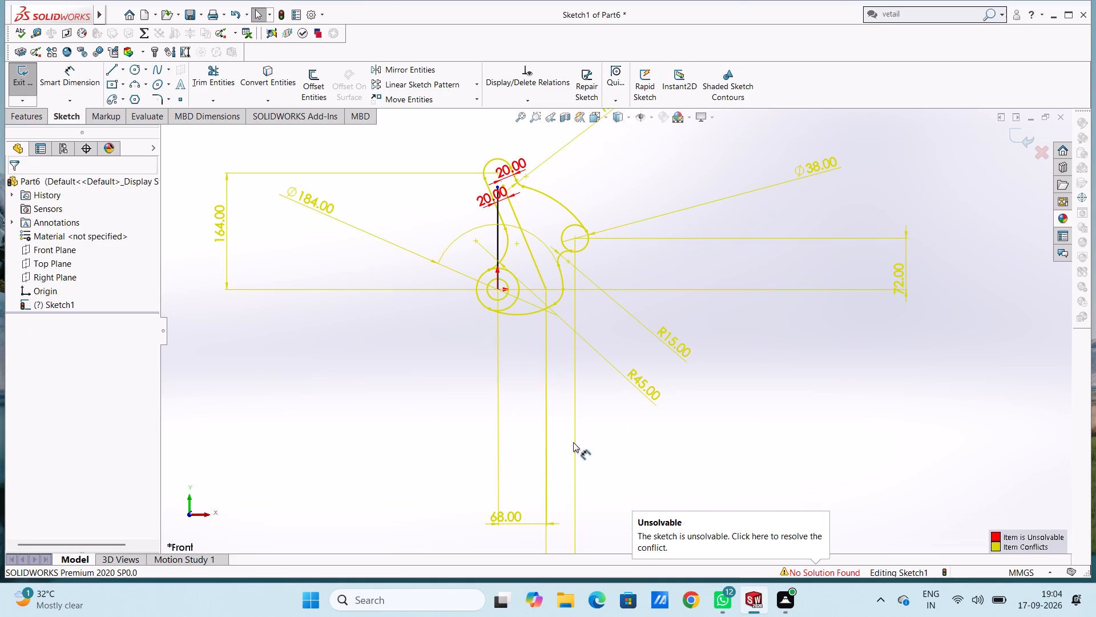
pyautogui.click(647, 389)
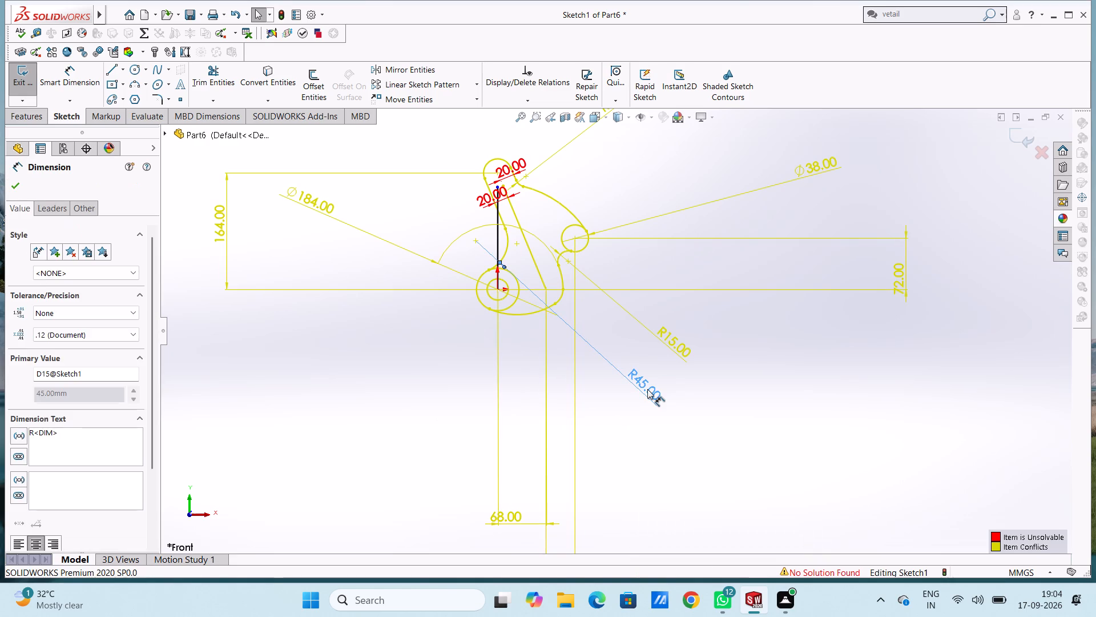
pyautogui.press('Delete')
pyautogui.click(674, 343)
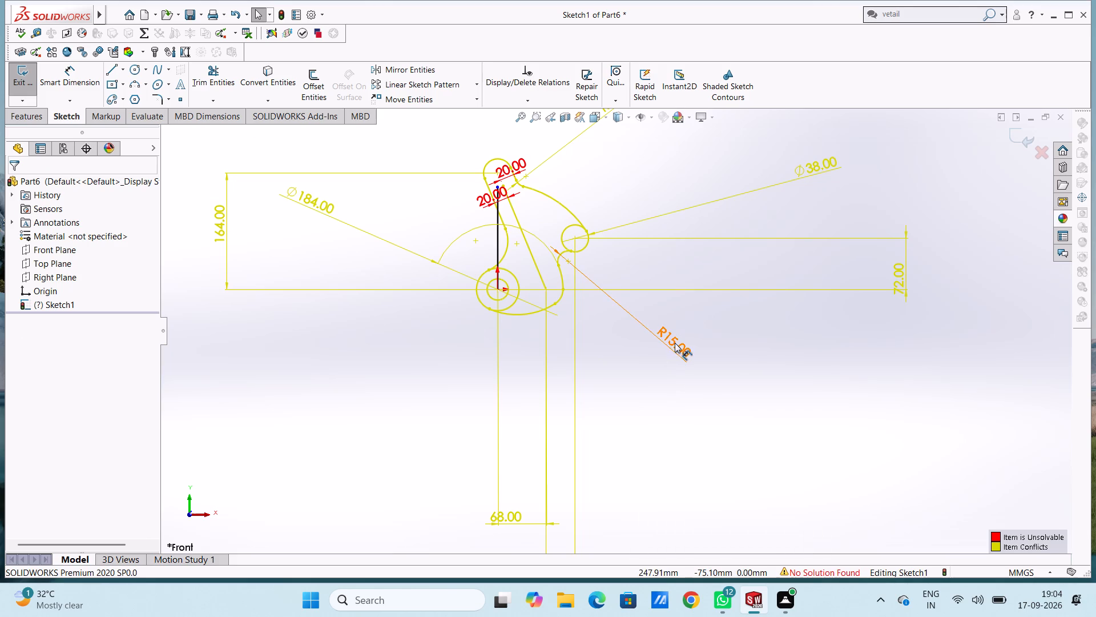
pyautogui.press('Delete')
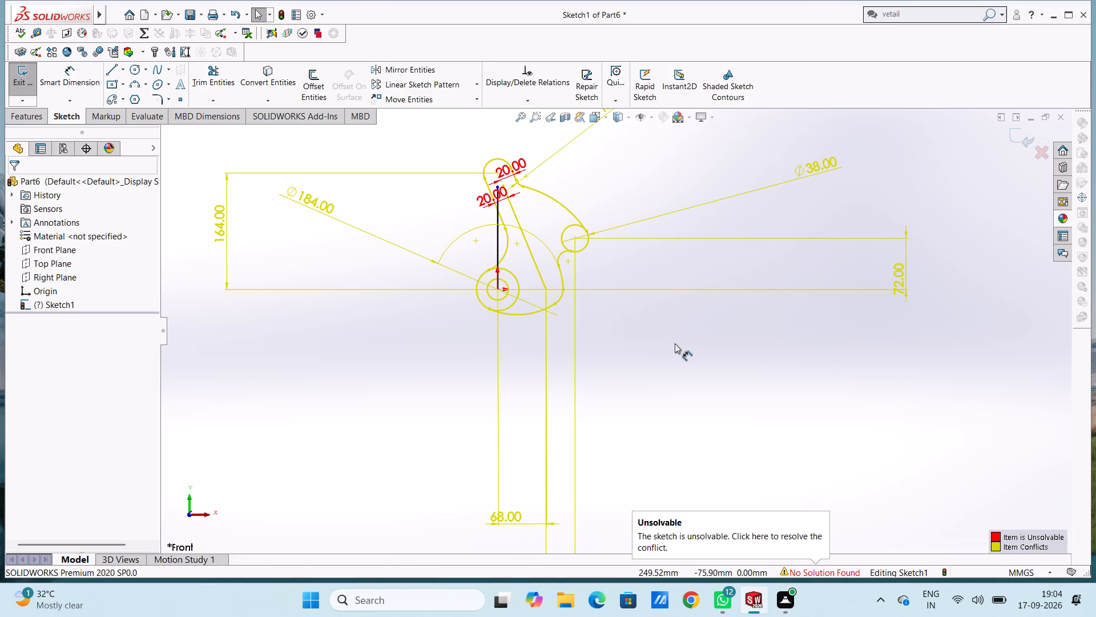
# Delete the upper 20 mm offset dimension on the arm and the leftover slanted line inside the profile.
pyautogui.click(502, 174)
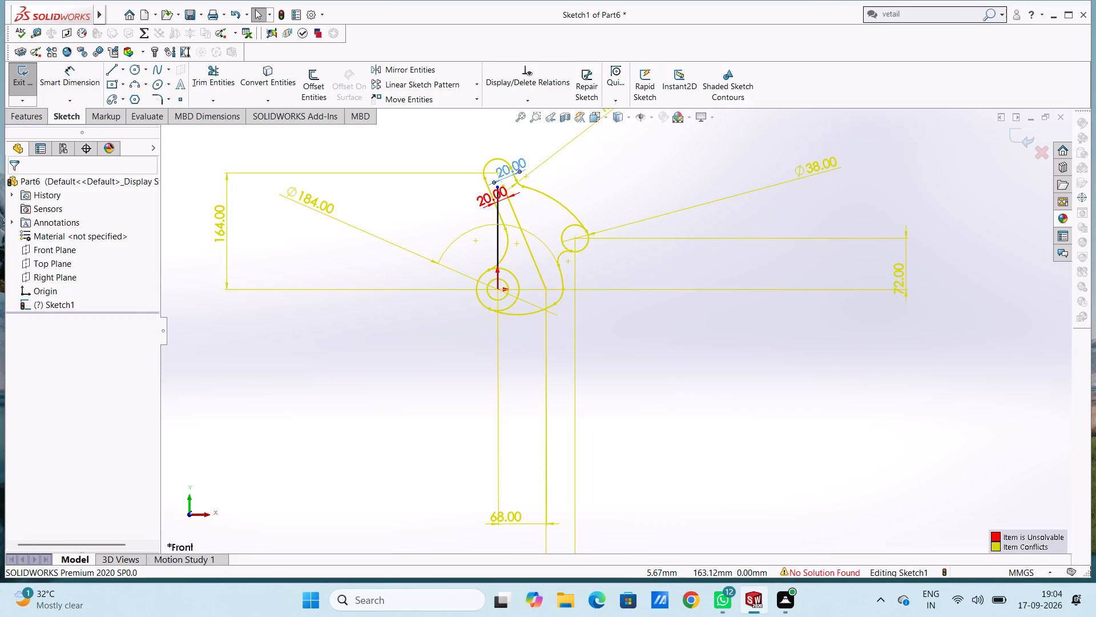
pyautogui.press('Delete')
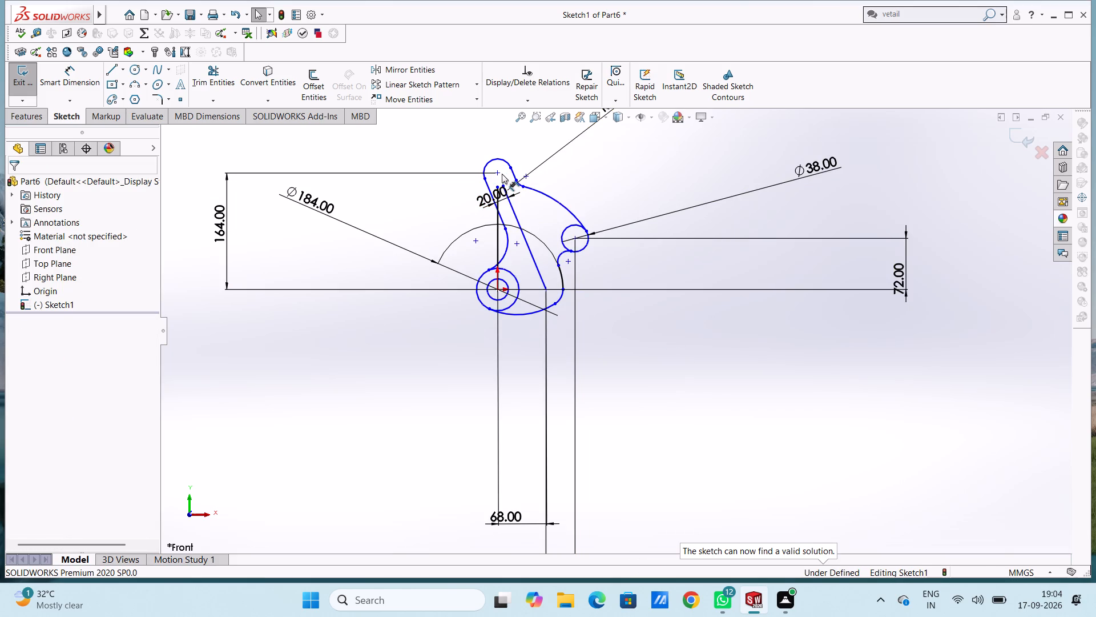
pyautogui.click(513, 206)
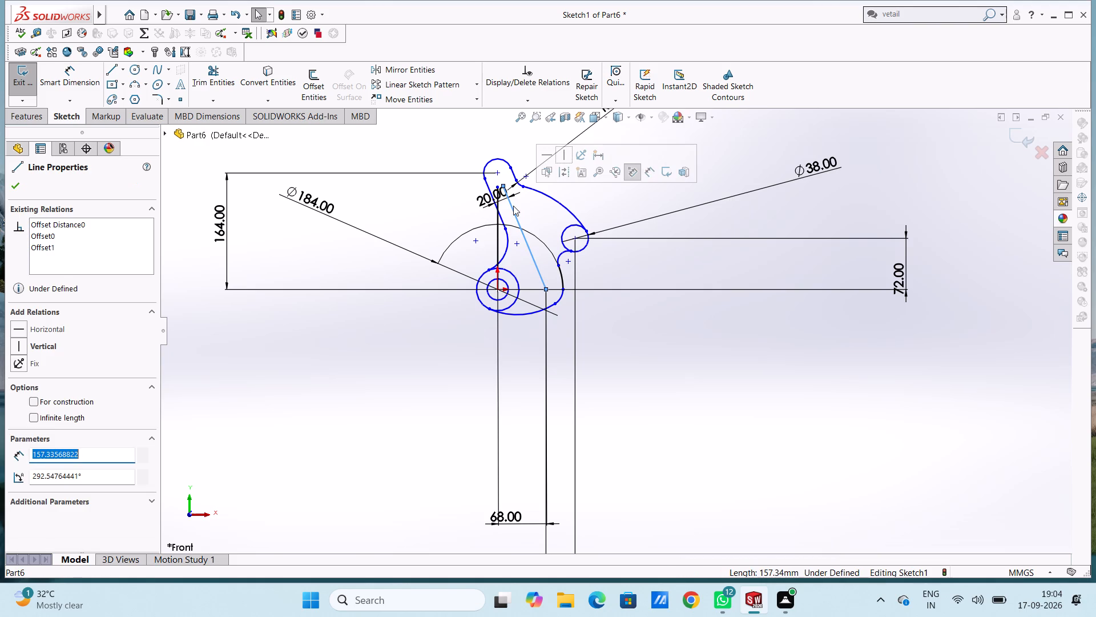
pyautogui.press('Delete')
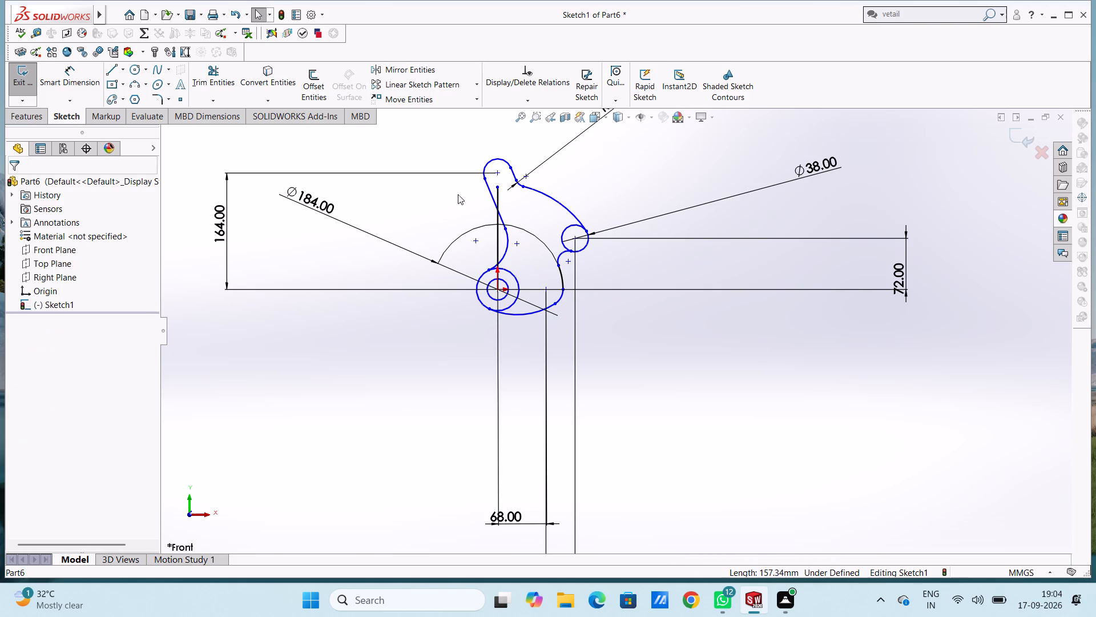
# Trim the portions of the 38 mm circle and the hub's outer circle that lie inside the profile.
pyautogui.click(215, 75)
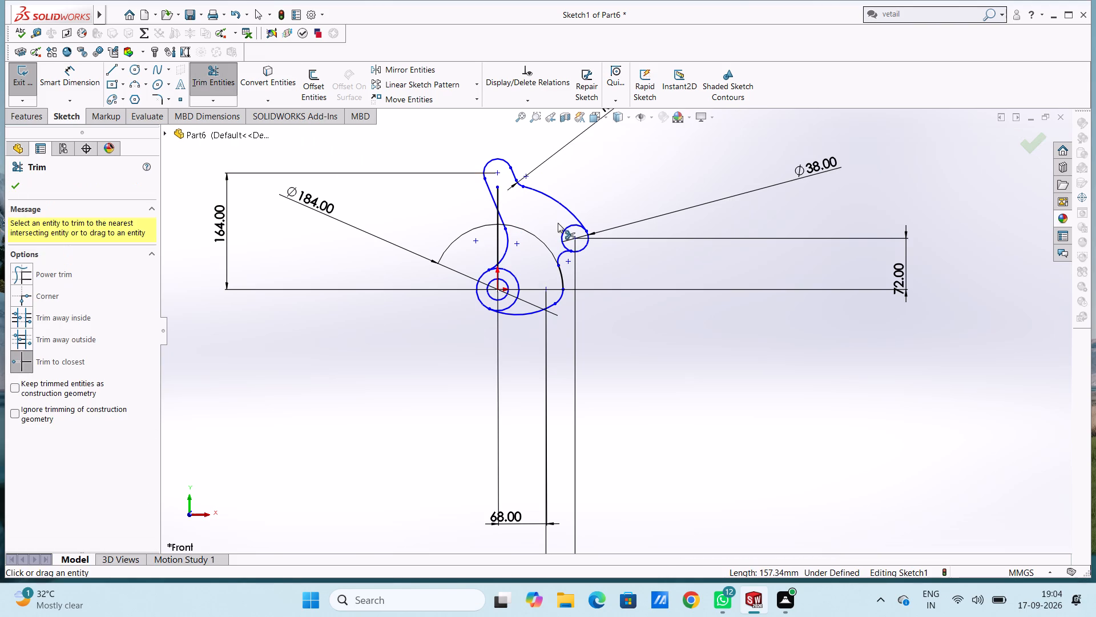
pyautogui.click(565, 228)
pyautogui.press('Escape')
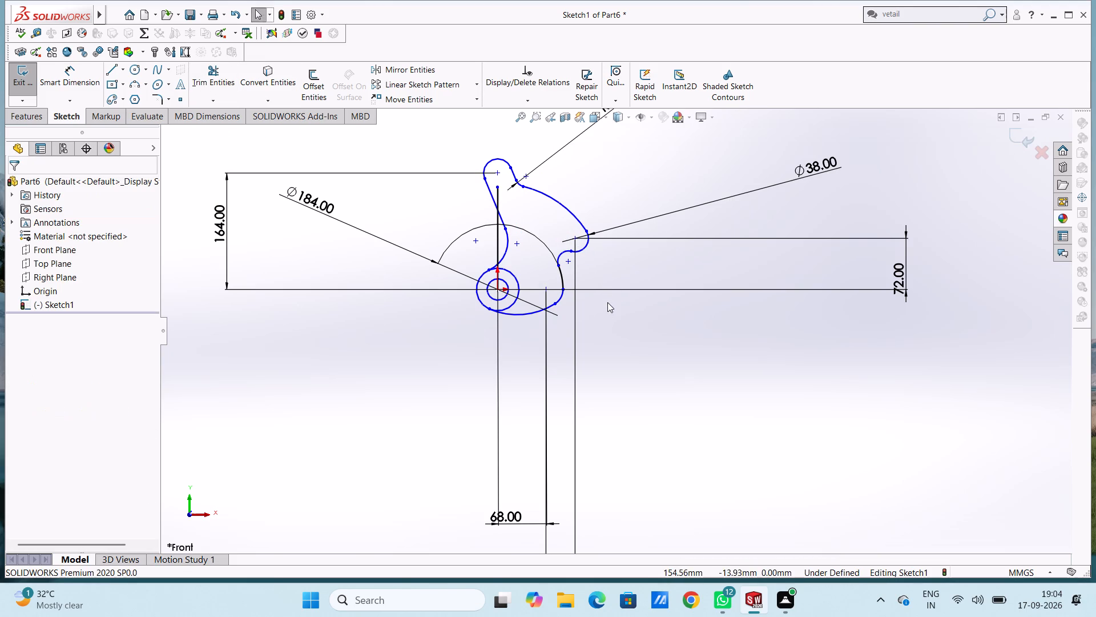
pyautogui.click(212, 75)
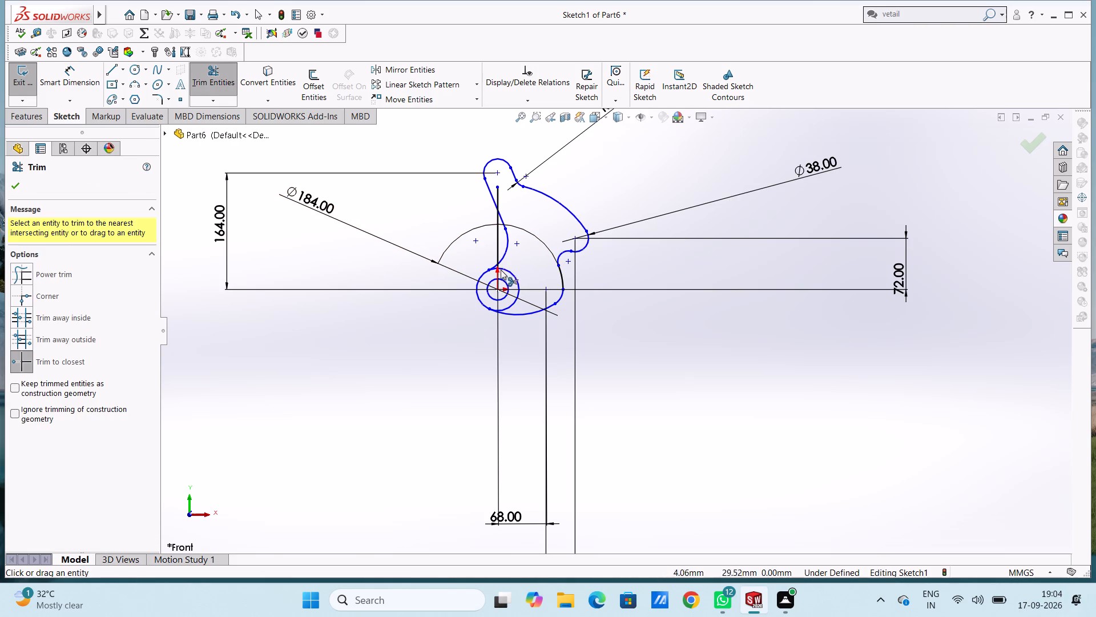
pyautogui.click(505, 272)
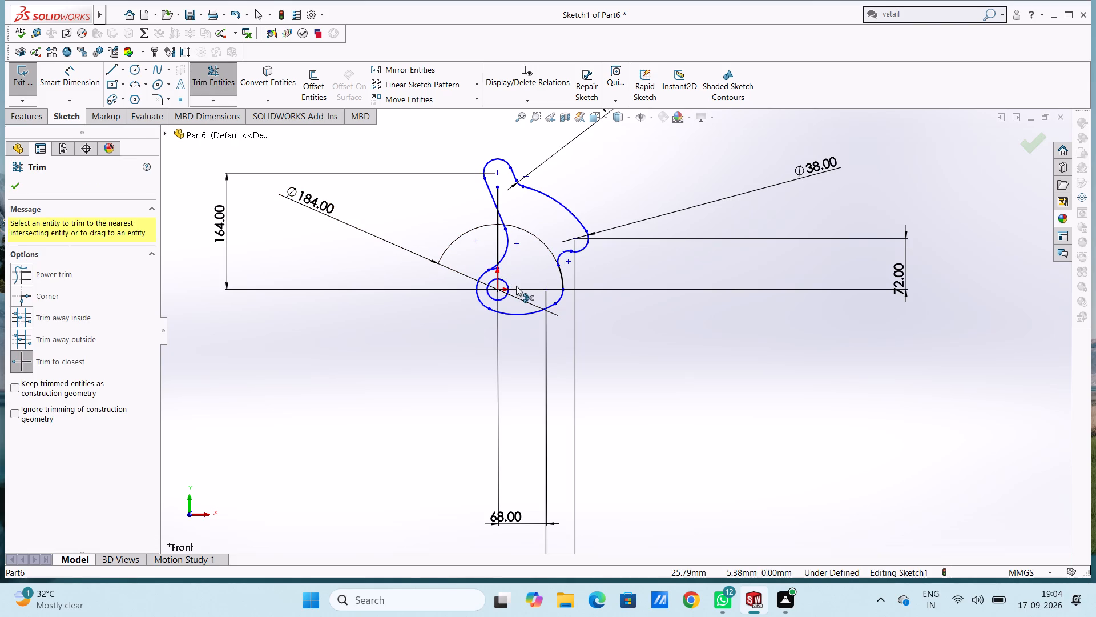
pyautogui.press('Escape')
pyautogui.press('Escape')
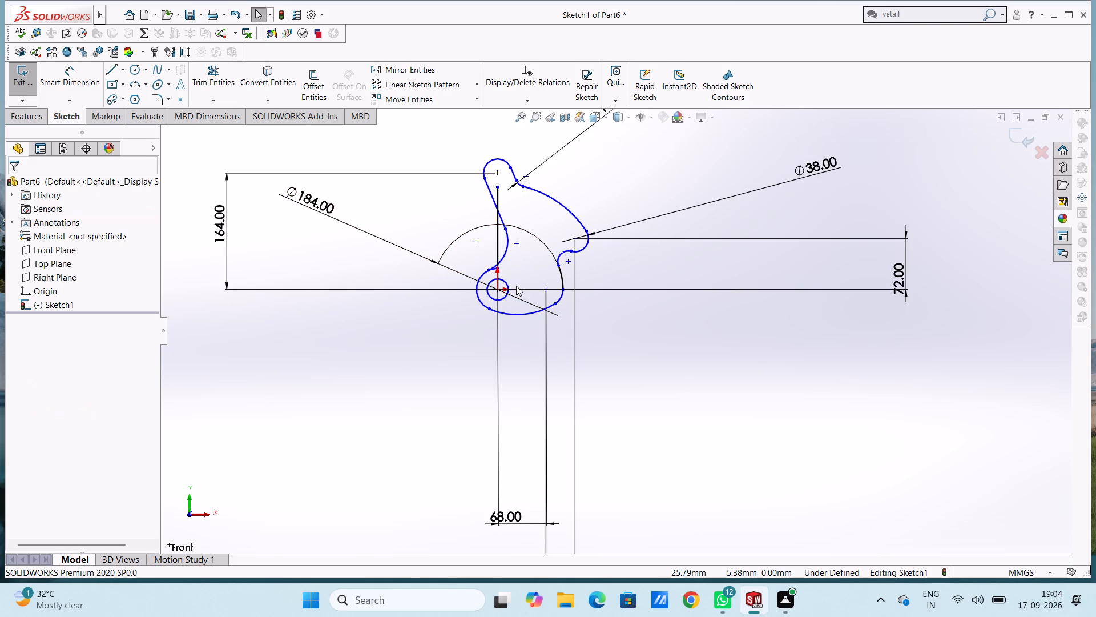
pyautogui.press('Escape')
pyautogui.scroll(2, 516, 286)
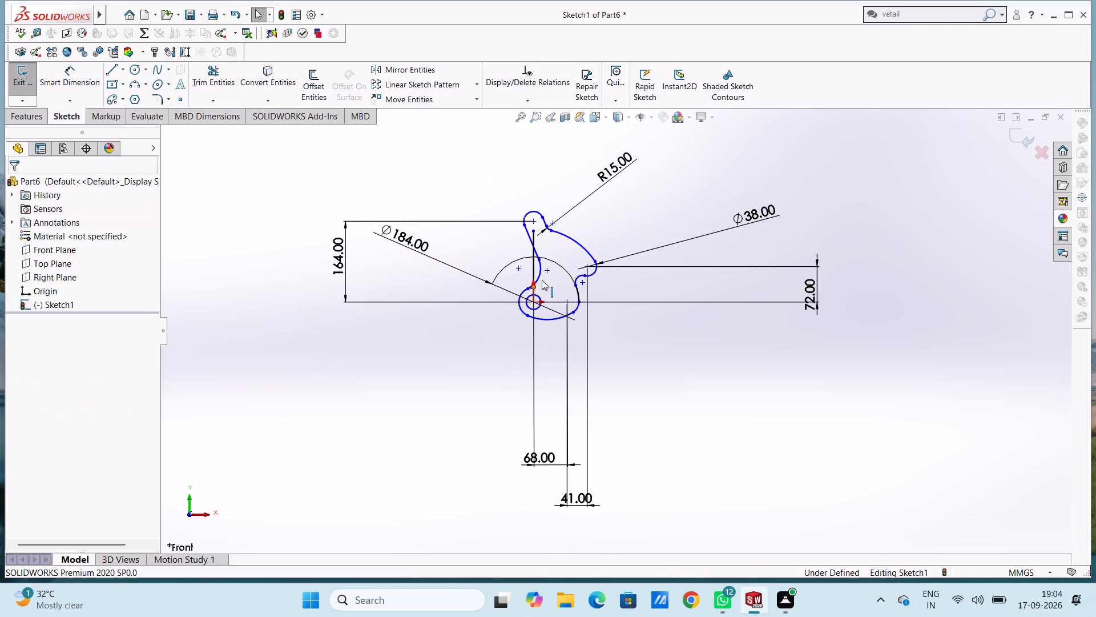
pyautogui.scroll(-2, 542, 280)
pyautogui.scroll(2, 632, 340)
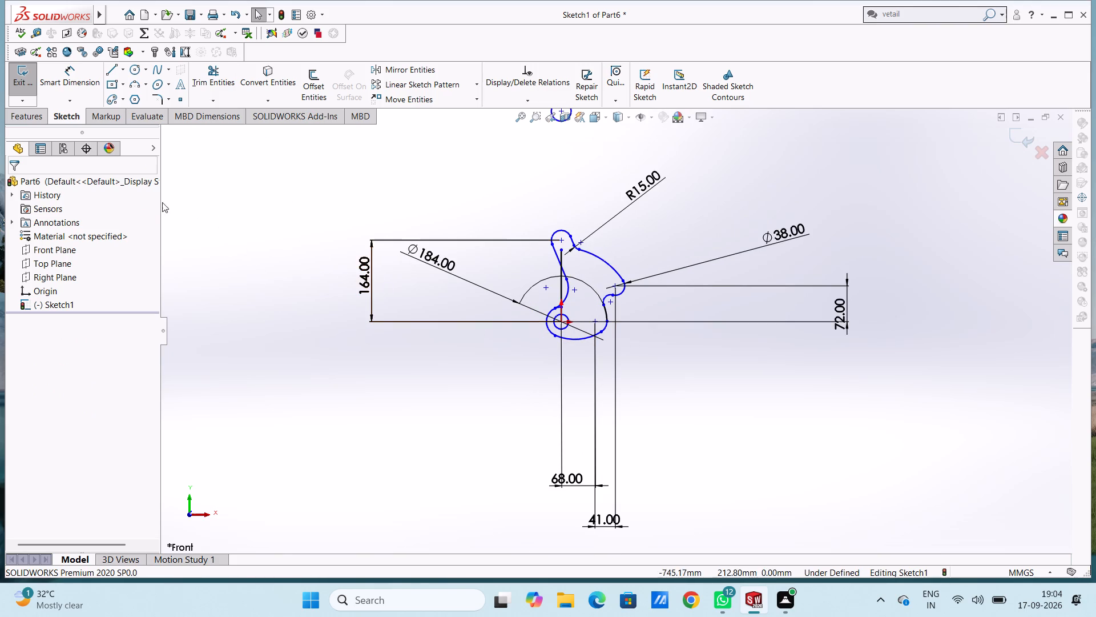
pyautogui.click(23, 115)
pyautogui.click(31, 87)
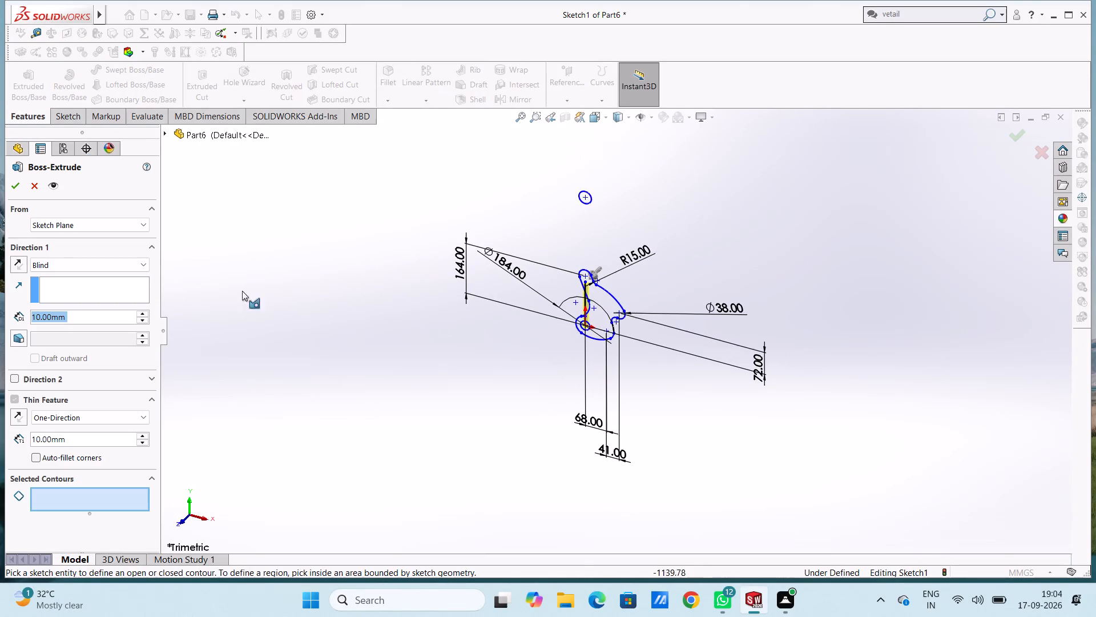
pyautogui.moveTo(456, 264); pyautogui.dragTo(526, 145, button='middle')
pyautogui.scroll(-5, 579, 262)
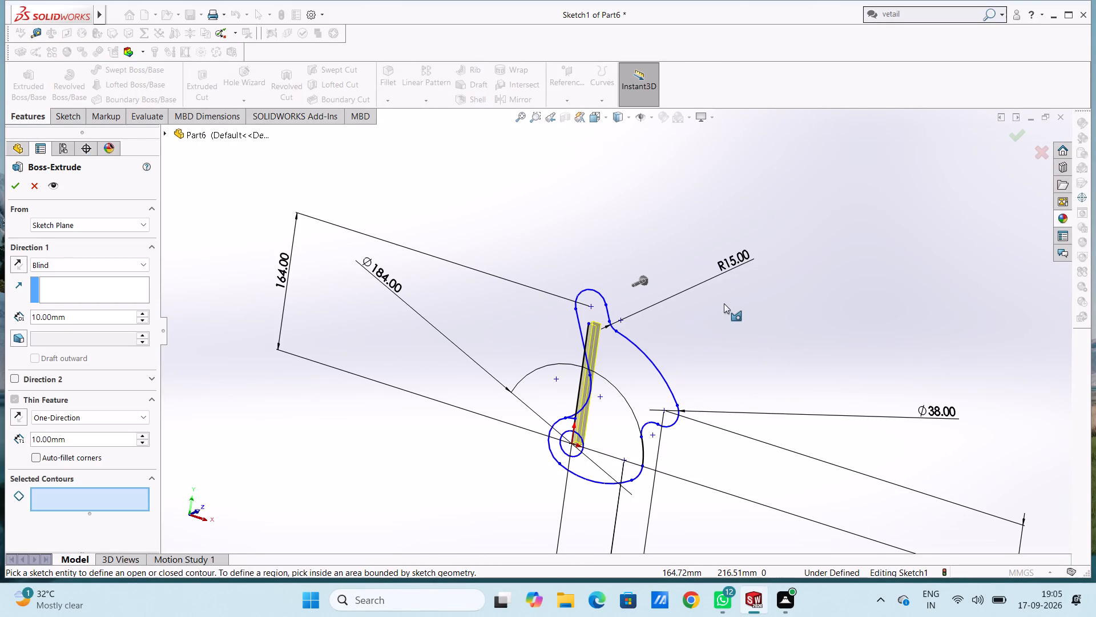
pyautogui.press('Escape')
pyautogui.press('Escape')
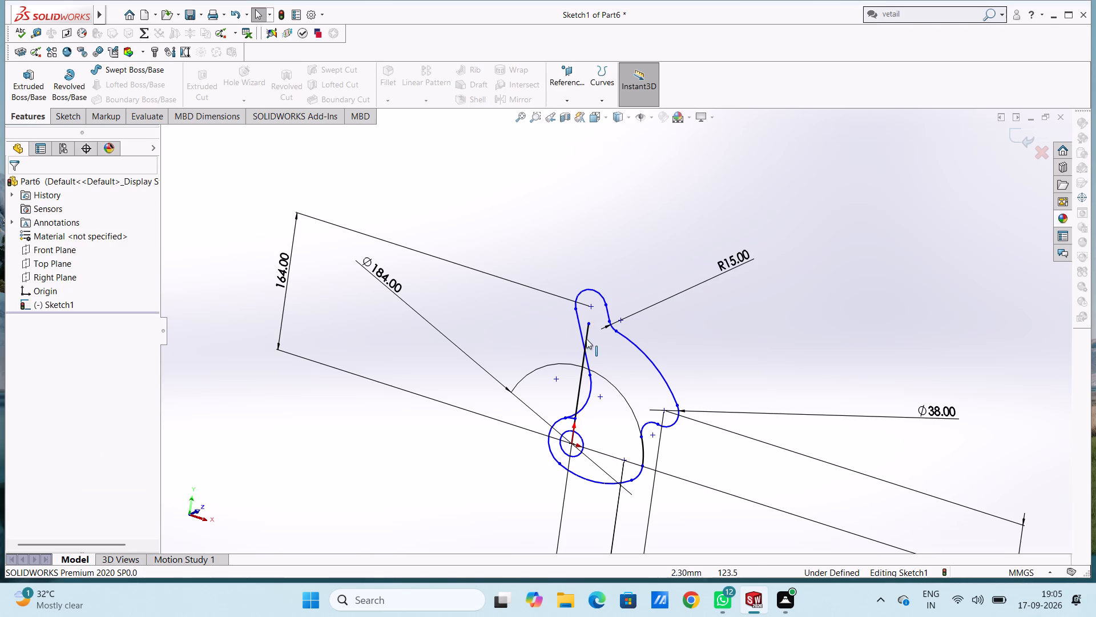
# Delete the vertical construction-aid line running from the origin up into the arm.
pyautogui.click(586, 337)
pyautogui.press('Delete')
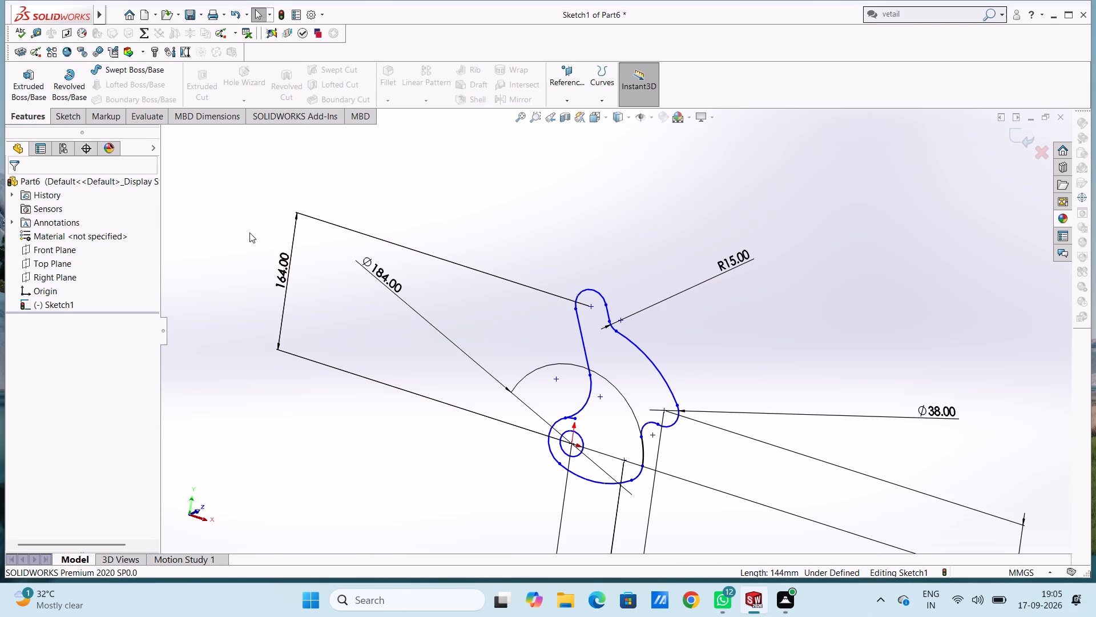
# Trim the short leftover stub above the hub hole, where the hub outline meets the concave arc.
pyautogui.click(71, 125)
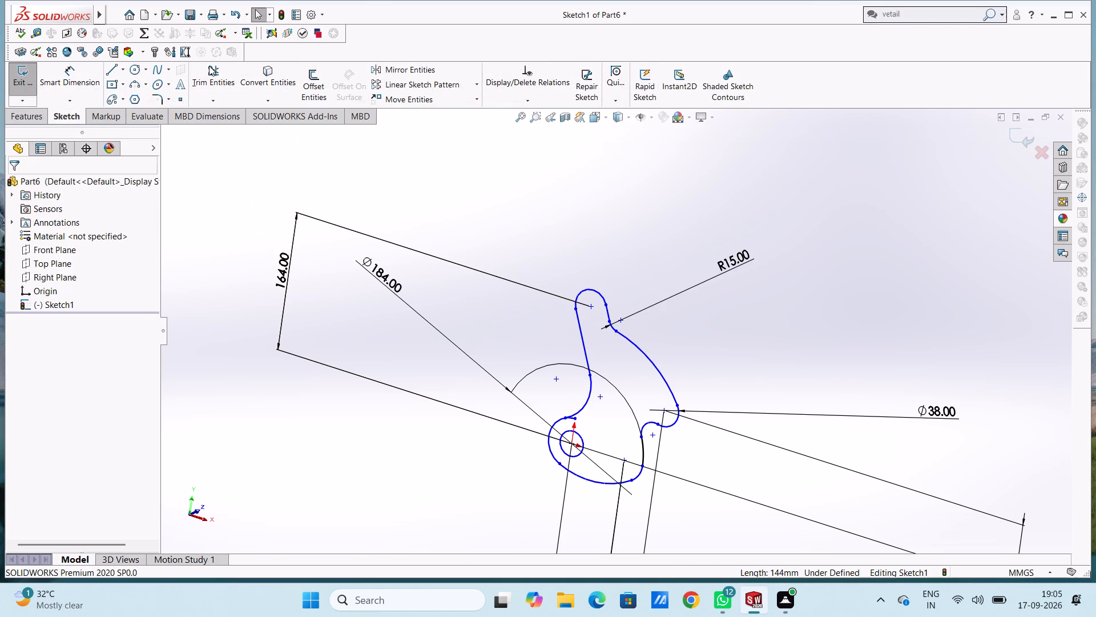
pyautogui.moveTo(211, 66); pyautogui.dragTo(221, 79)
pyautogui.scroll(-4, 573, 381)
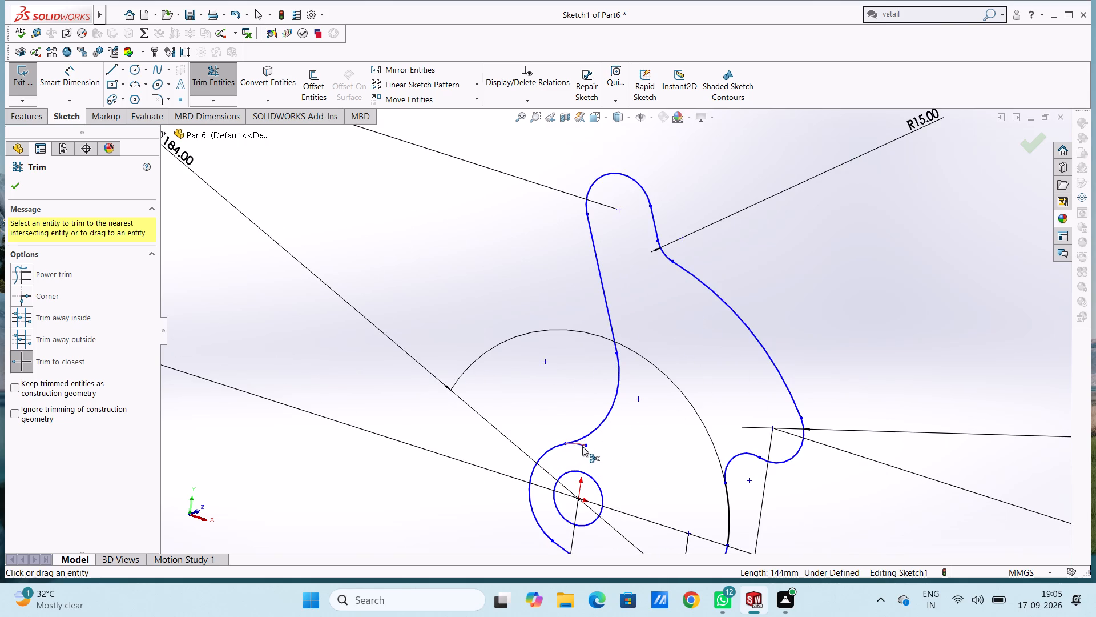
pyautogui.click(582, 446)
pyautogui.press('Escape')
pyautogui.press('Escape')
pyautogui.scroll(6, 585, 449)
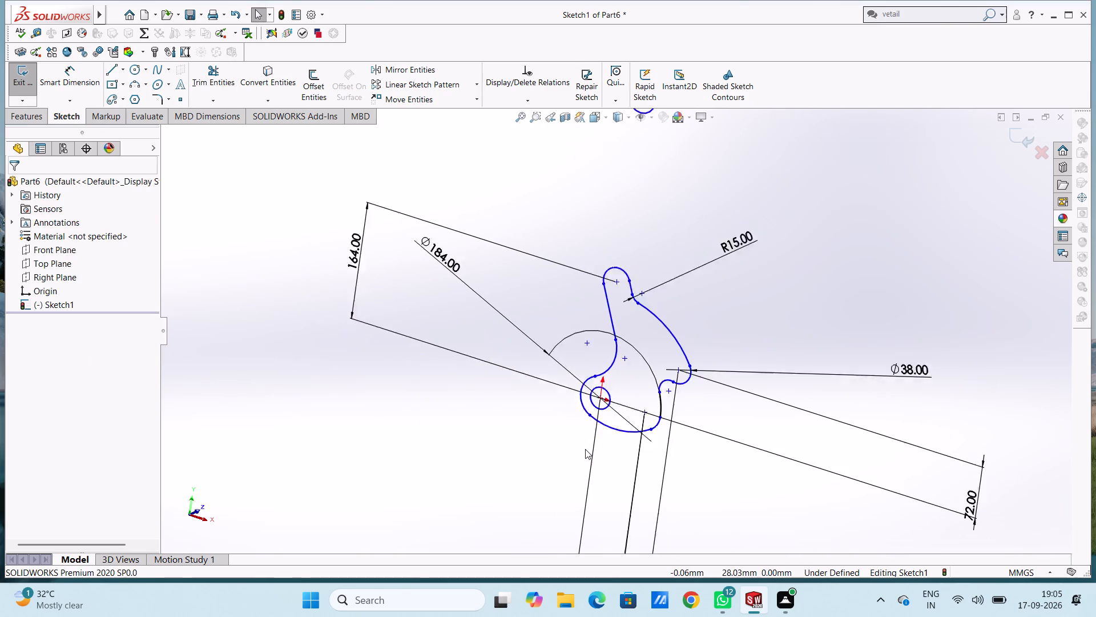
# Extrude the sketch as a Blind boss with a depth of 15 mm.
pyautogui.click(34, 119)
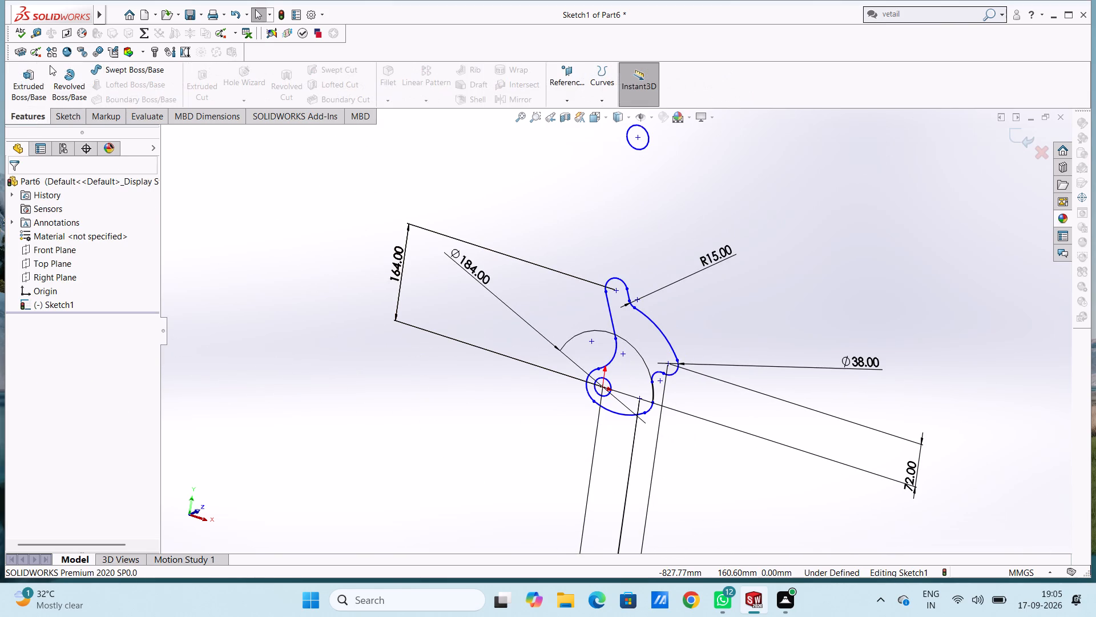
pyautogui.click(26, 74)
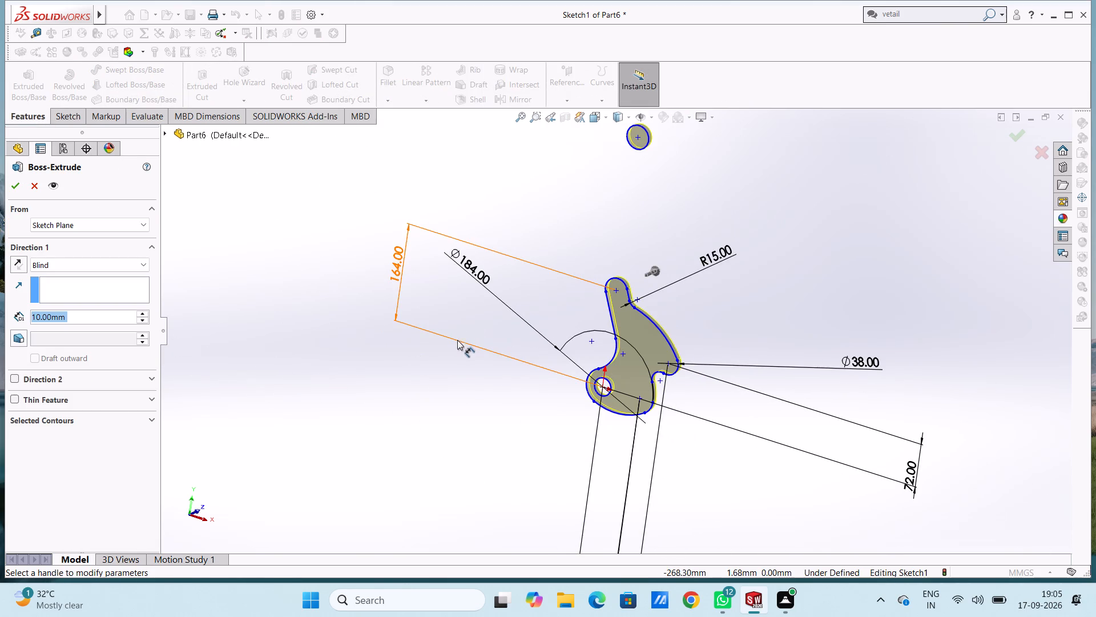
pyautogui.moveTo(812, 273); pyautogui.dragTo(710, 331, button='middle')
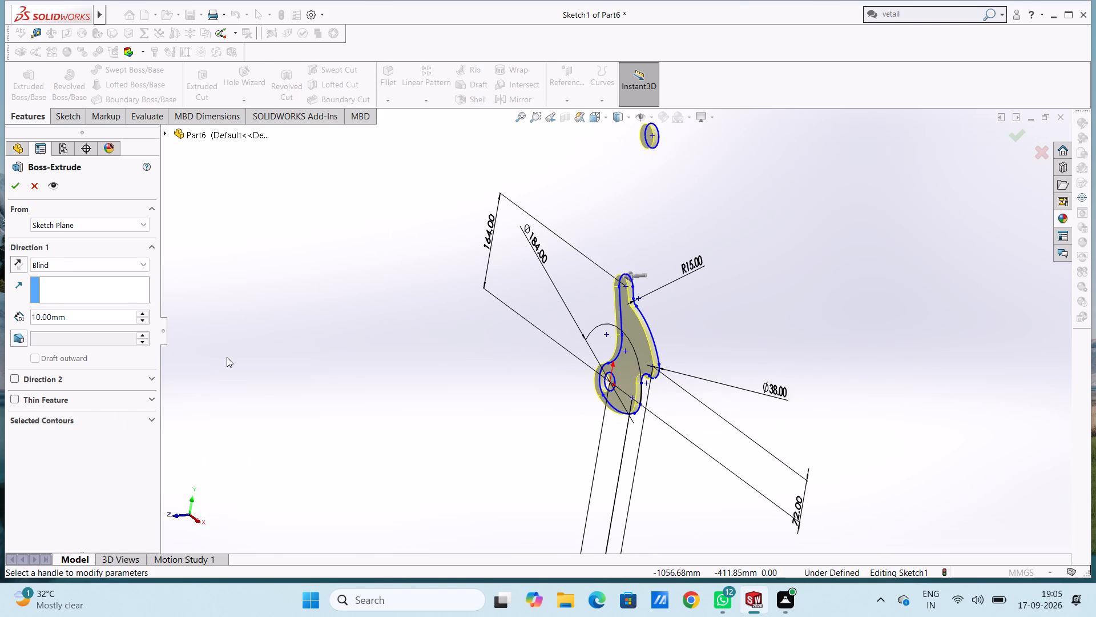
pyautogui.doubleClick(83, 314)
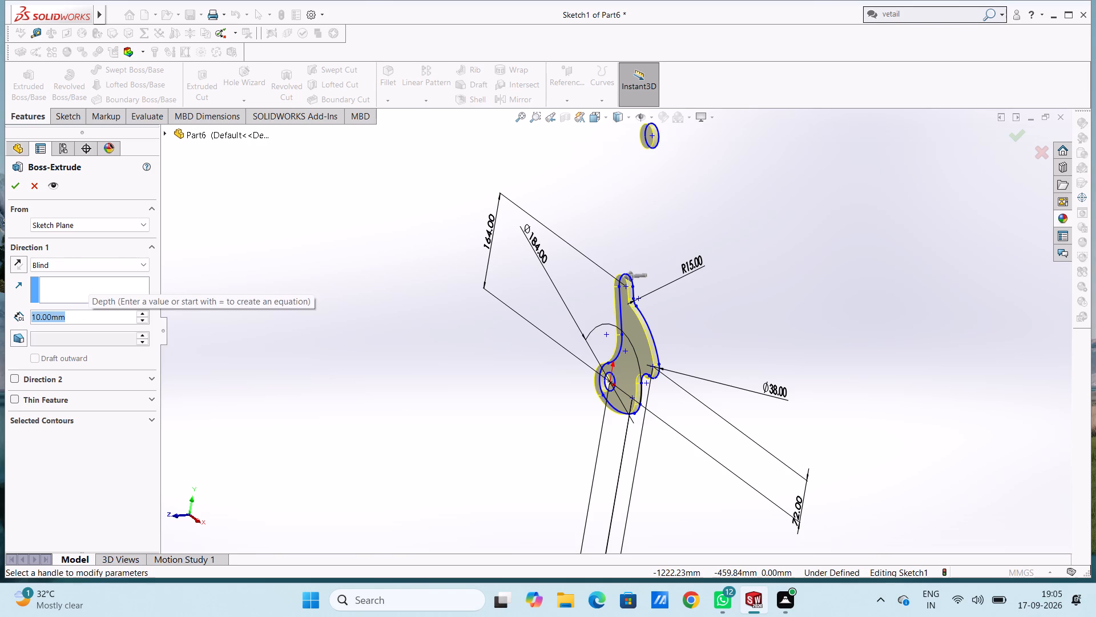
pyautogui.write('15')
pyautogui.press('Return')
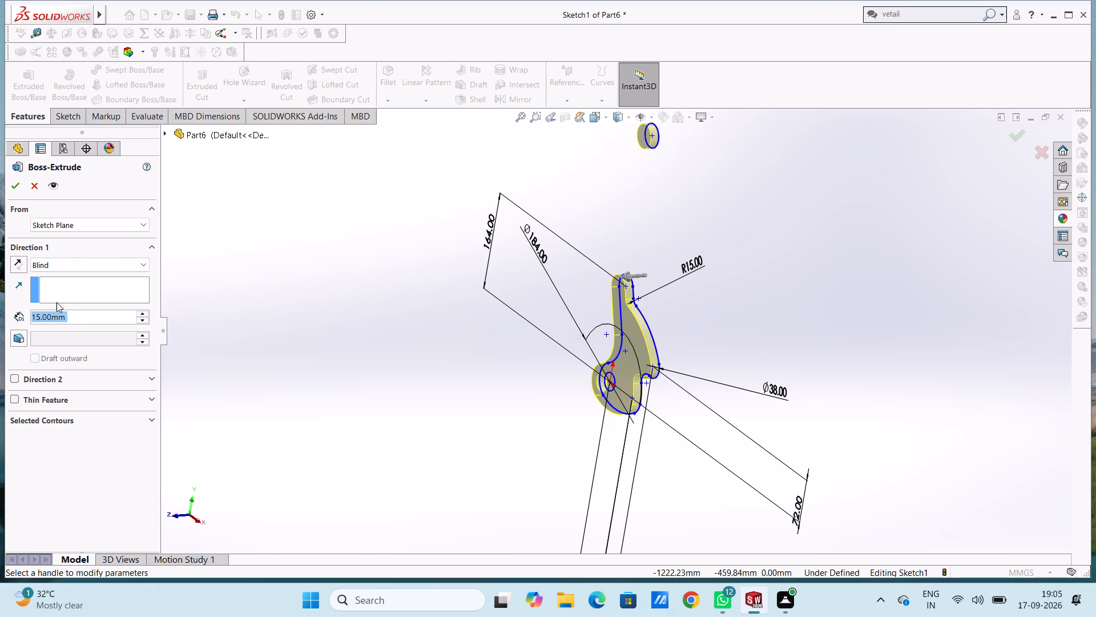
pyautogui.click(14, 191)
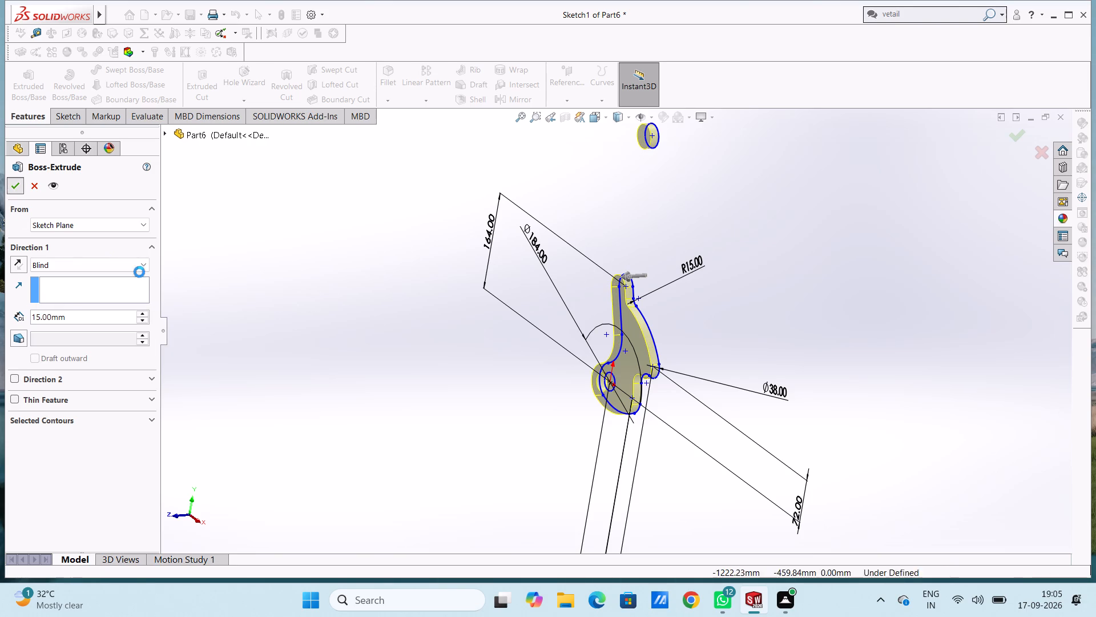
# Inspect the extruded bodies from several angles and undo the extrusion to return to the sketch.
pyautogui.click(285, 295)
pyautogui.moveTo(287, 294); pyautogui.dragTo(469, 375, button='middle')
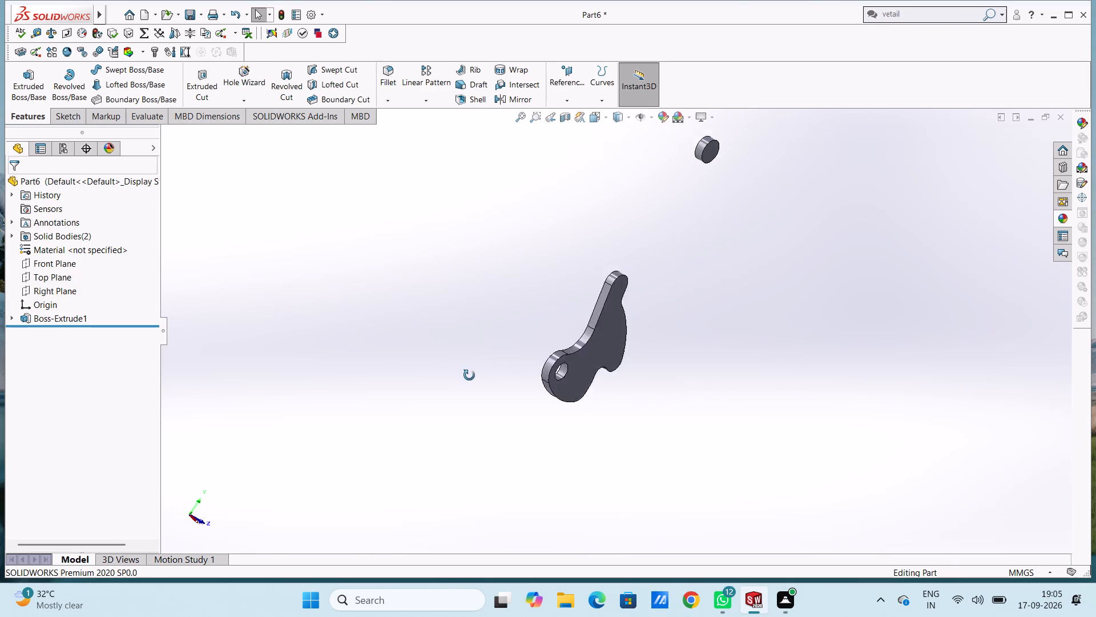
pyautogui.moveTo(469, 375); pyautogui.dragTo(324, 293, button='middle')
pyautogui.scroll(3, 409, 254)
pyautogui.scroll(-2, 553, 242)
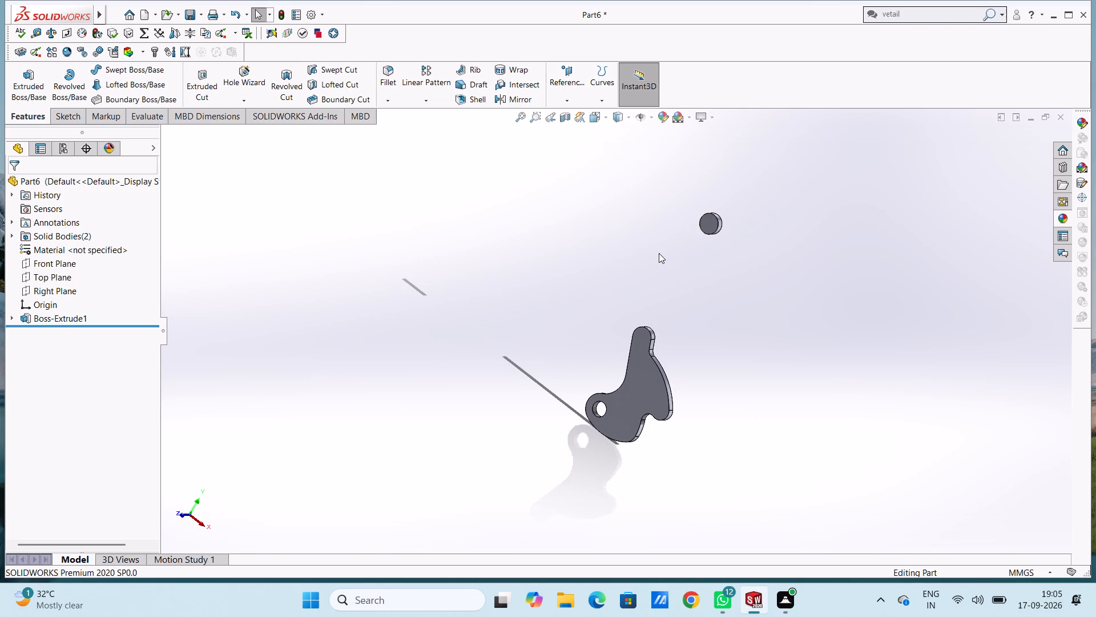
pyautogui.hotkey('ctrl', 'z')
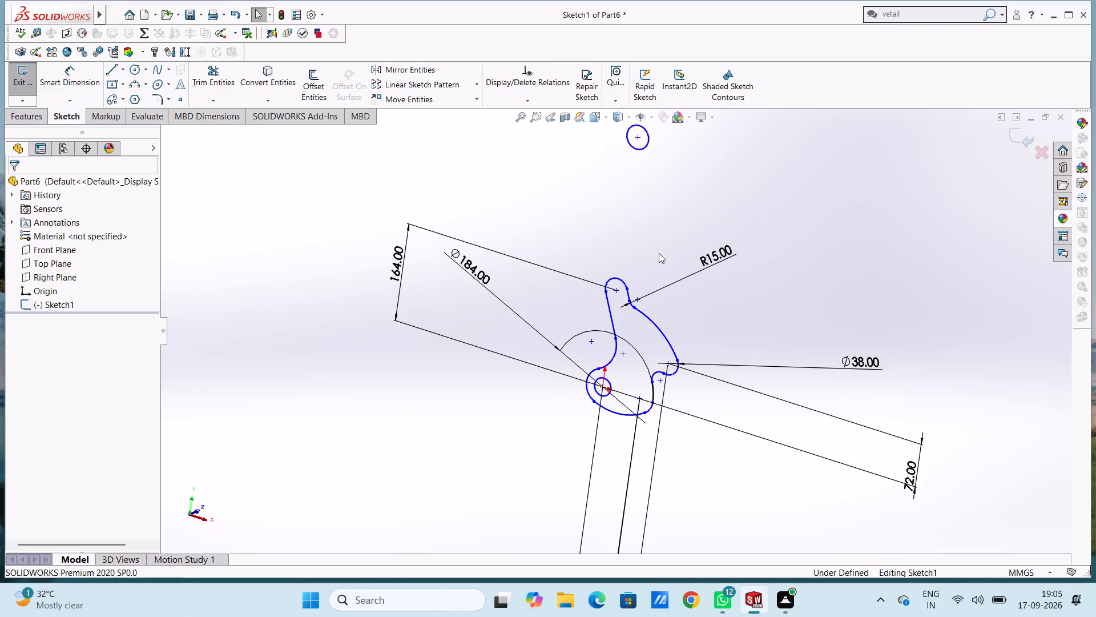
# Delete the stray circle located above the arm, separate from the profile.
pyautogui.click(634, 146)
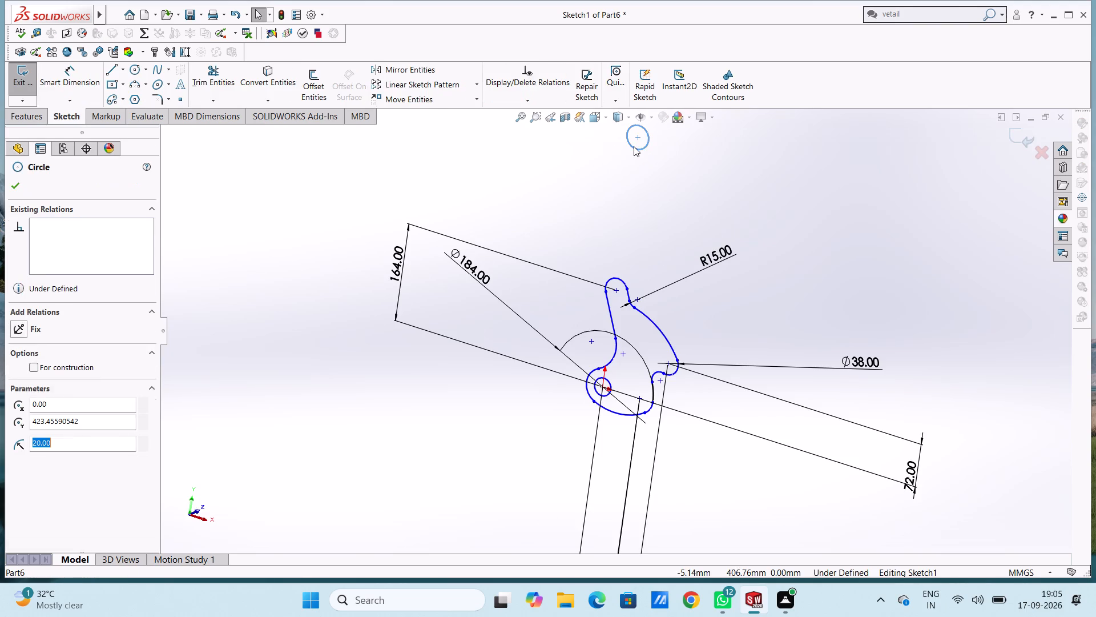
pyautogui.press('Delete')
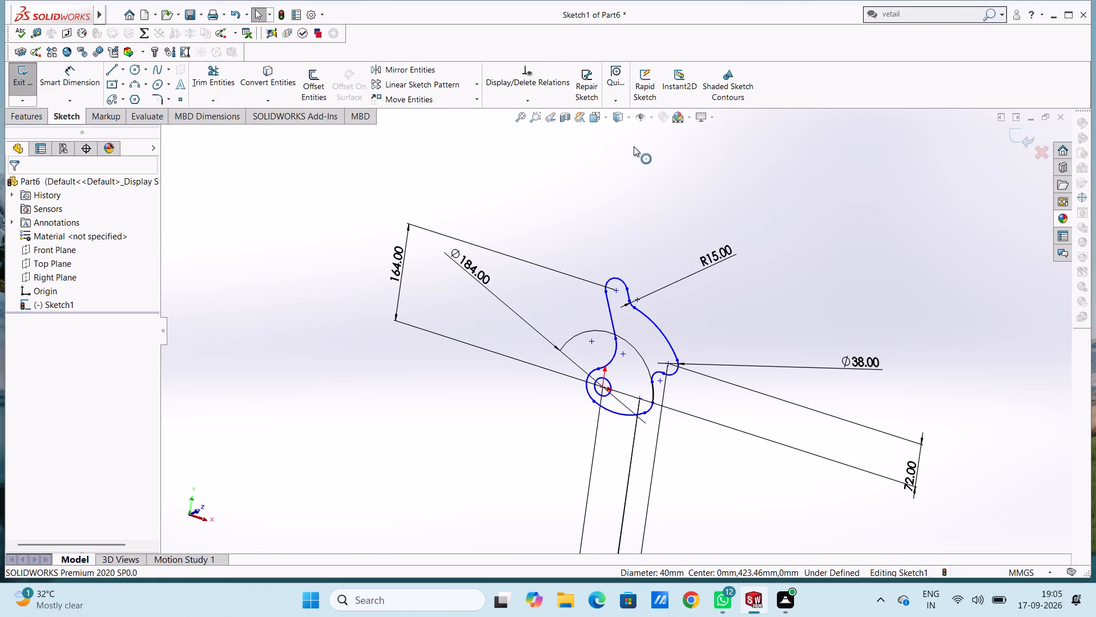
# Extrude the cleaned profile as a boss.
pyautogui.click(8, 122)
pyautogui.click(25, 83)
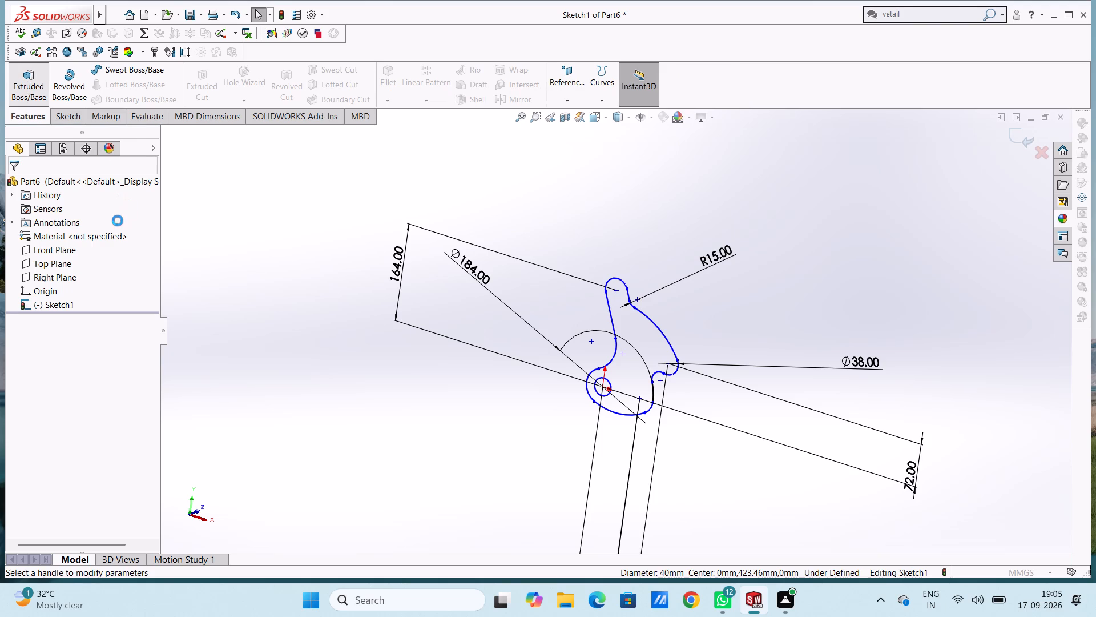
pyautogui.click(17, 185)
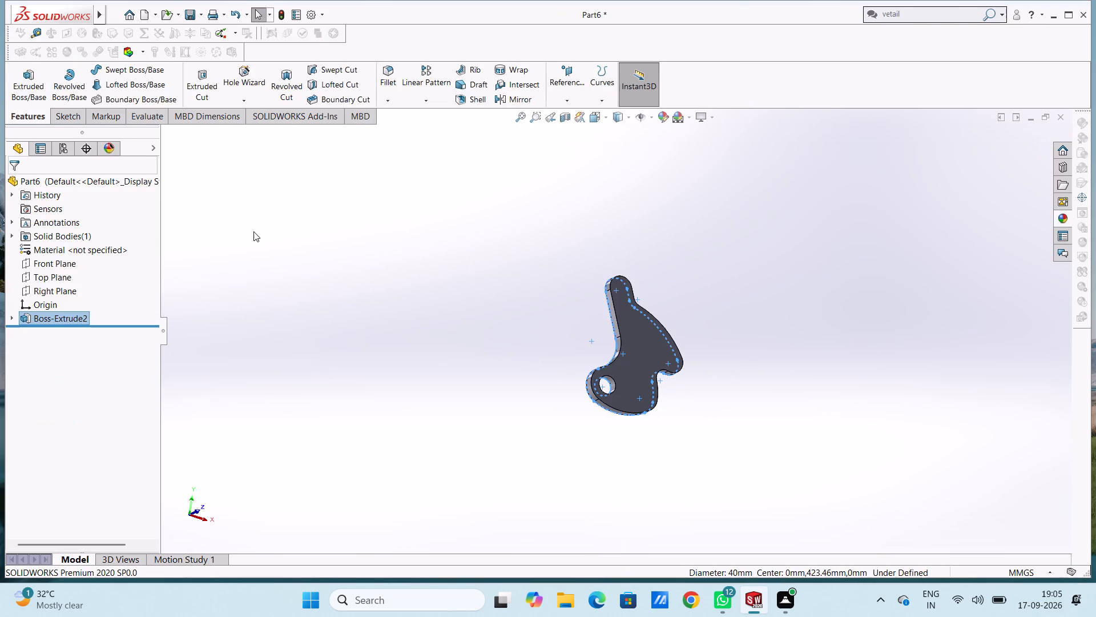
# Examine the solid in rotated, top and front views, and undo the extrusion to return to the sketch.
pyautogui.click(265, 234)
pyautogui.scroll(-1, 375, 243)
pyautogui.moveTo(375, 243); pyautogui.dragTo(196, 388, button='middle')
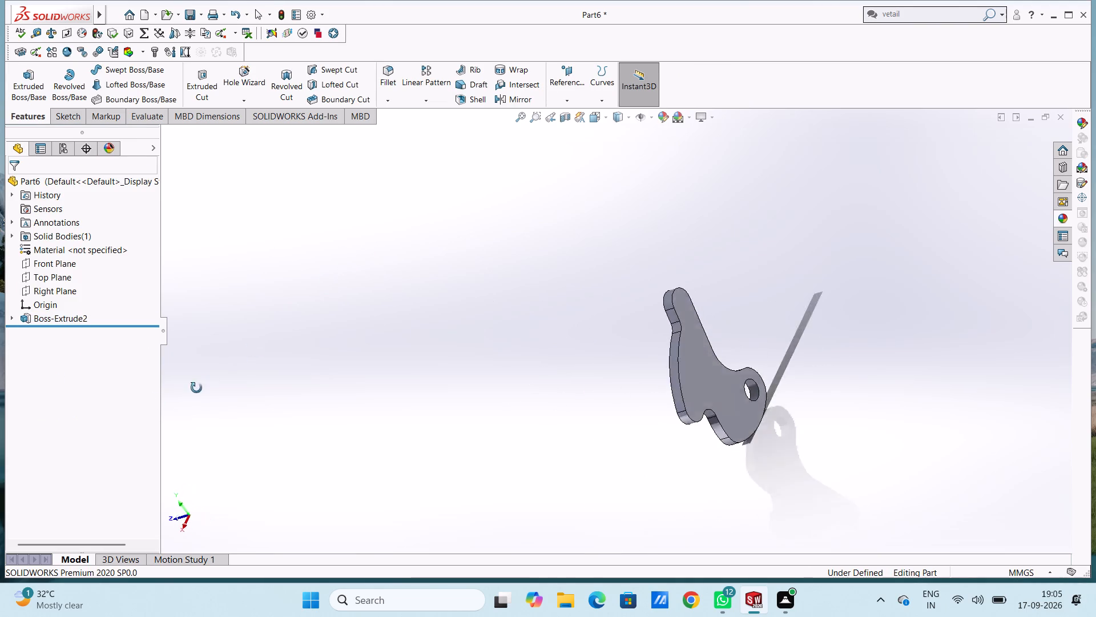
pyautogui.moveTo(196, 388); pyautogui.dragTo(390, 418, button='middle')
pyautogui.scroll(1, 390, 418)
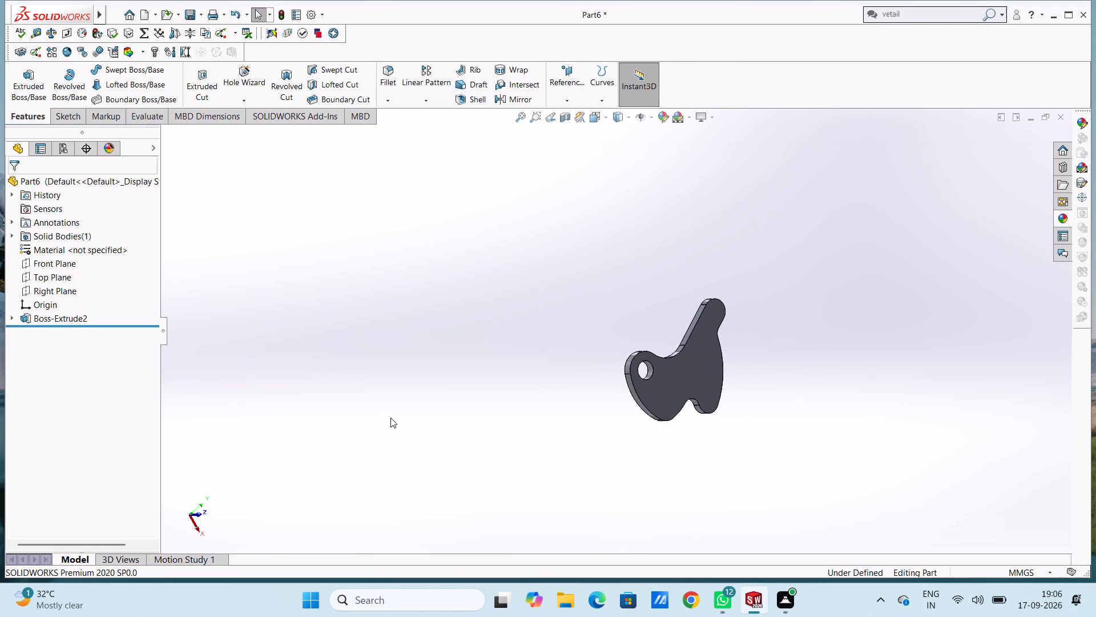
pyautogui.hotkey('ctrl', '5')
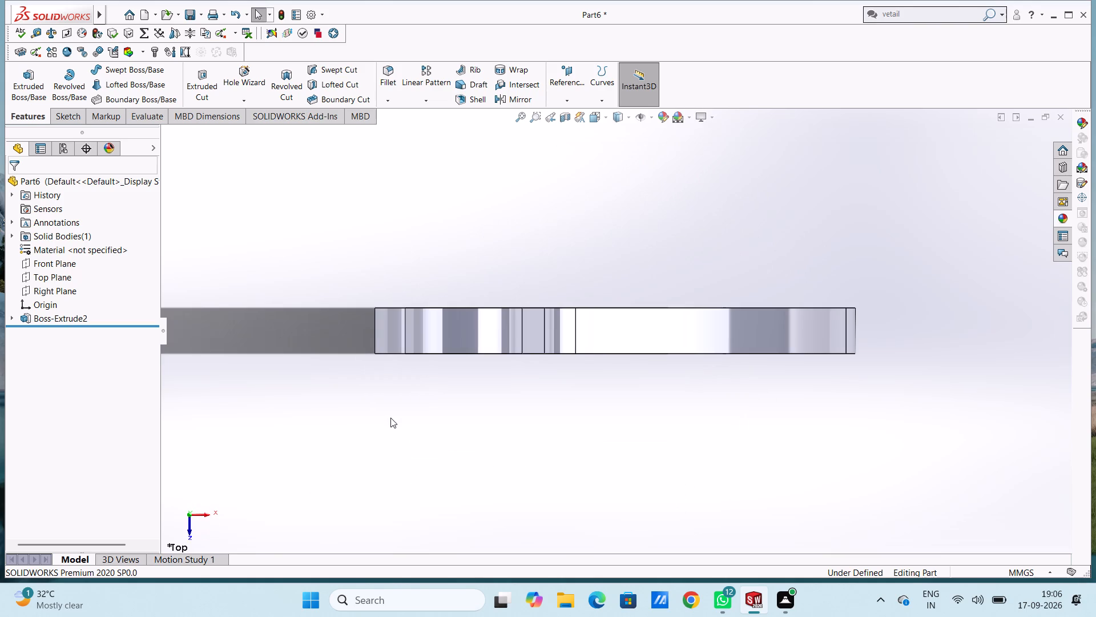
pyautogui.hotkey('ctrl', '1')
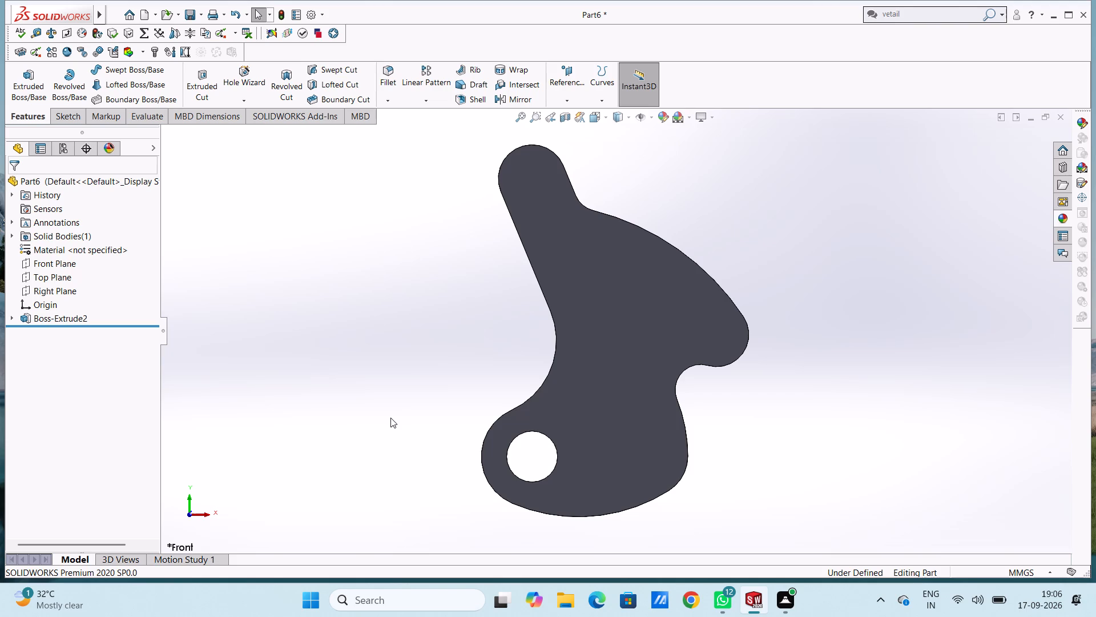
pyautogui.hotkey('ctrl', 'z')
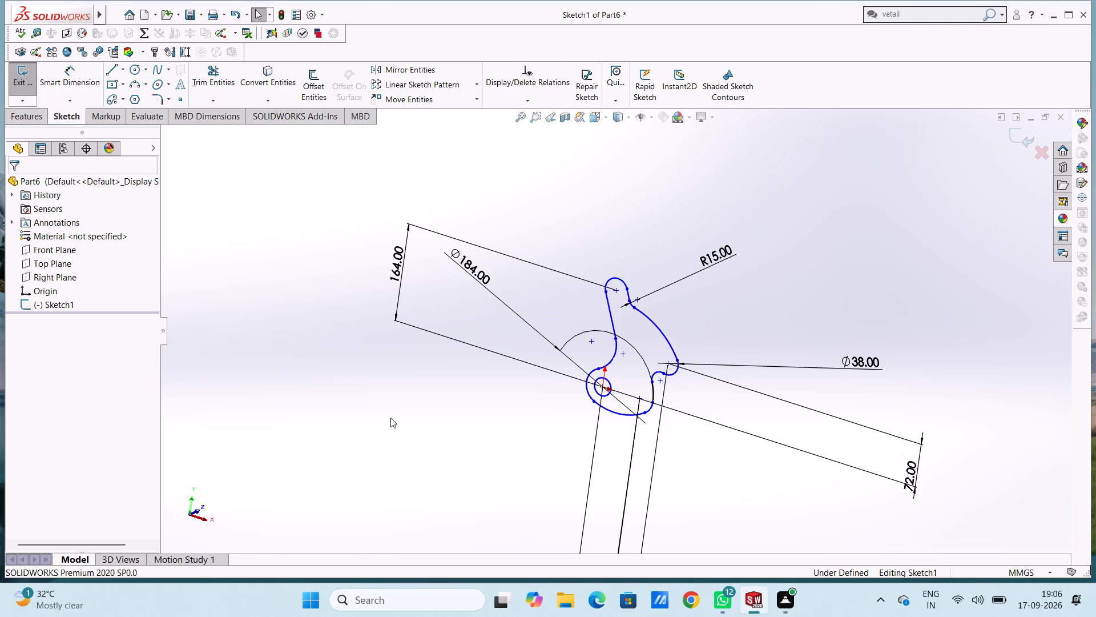
# Draw a line about 177 mm long from the arm tip's arc centre to the point 68 mm horizontally from the origin.
pyautogui.scroll(-3, 623, 350)
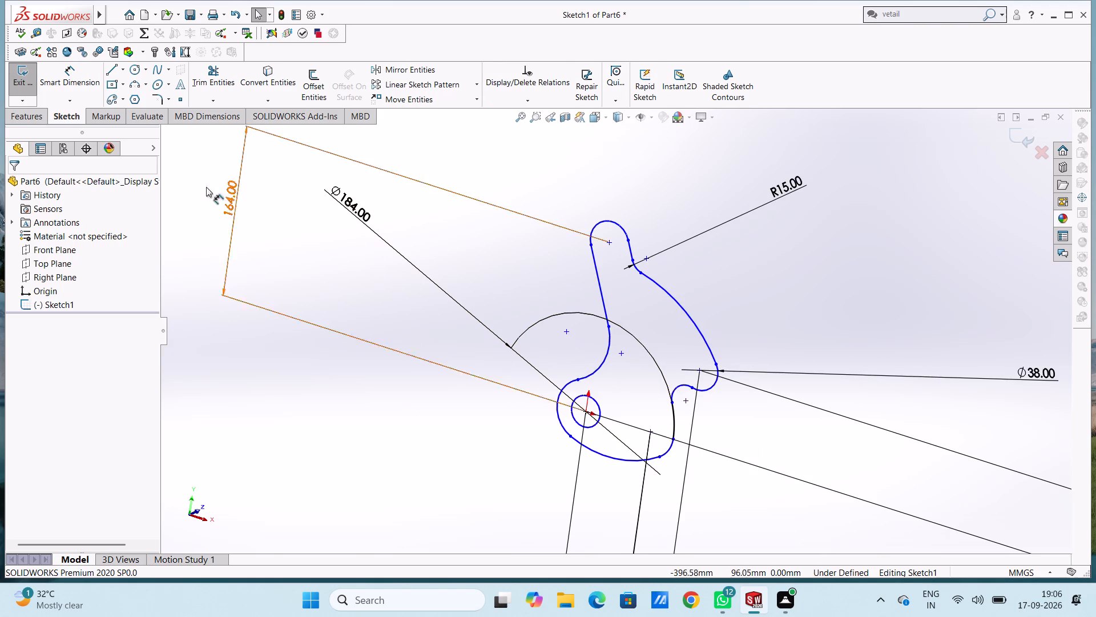
pyautogui.click(113, 71)
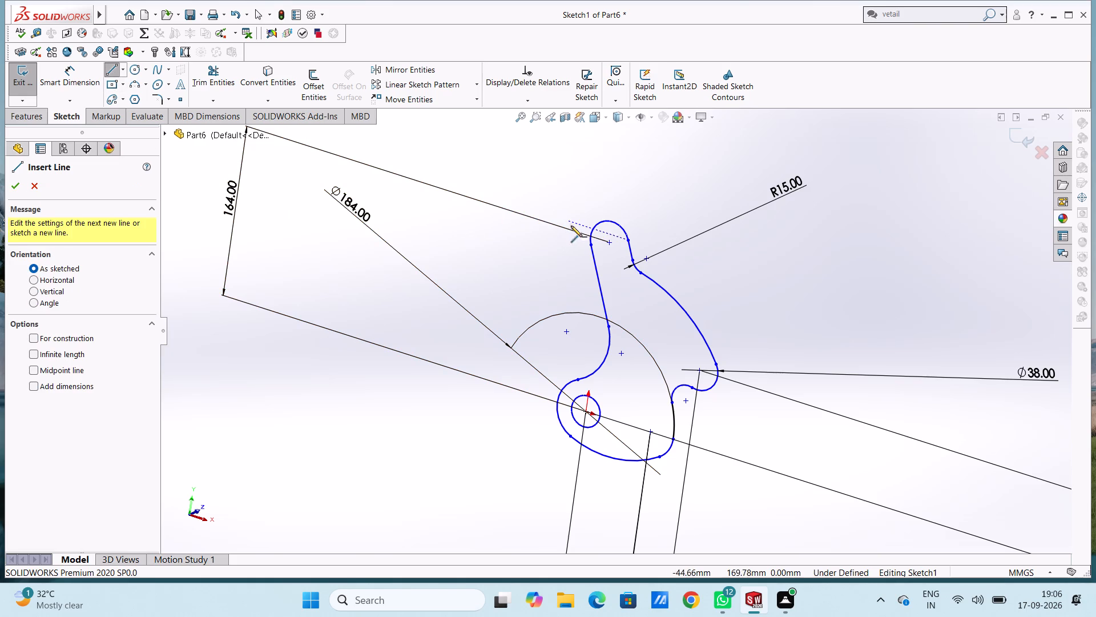
pyautogui.click(609, 242)
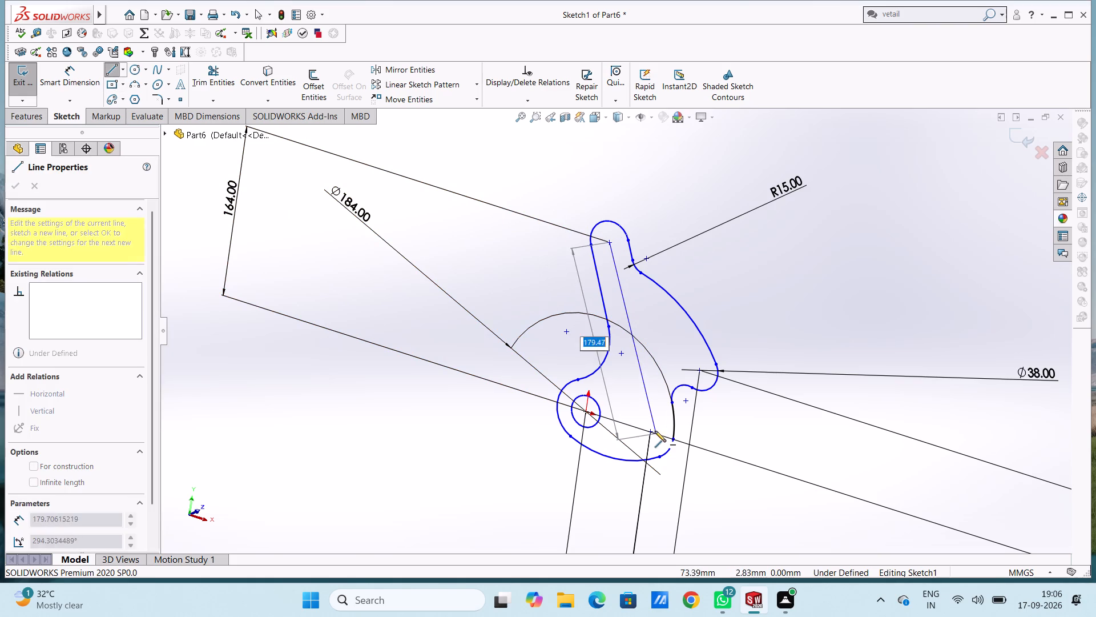
pyautogui.click(651, 433)
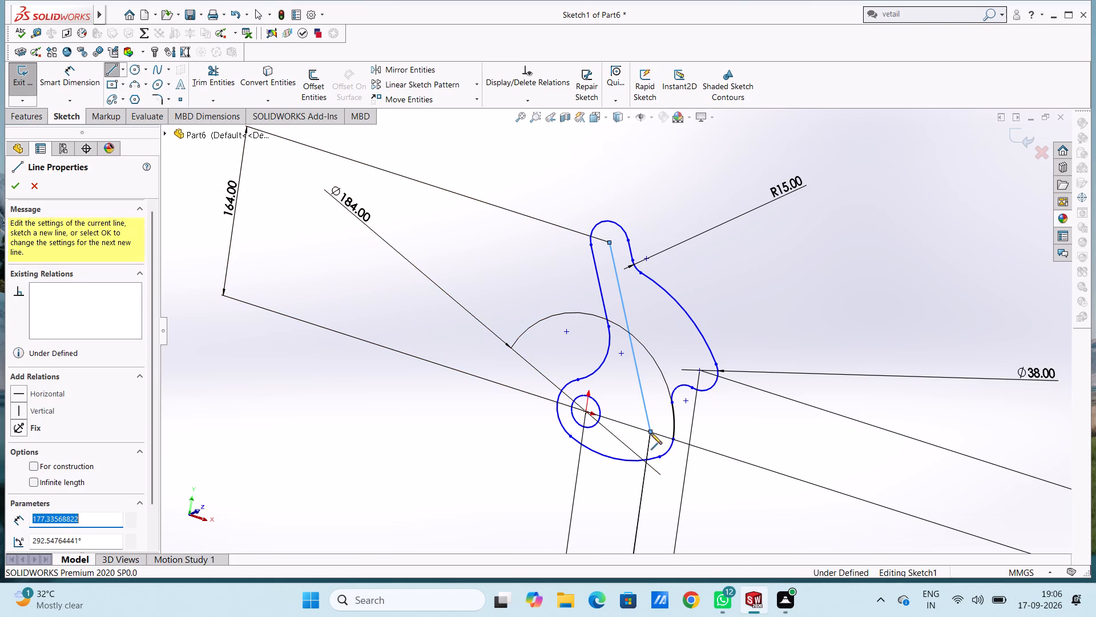
pyautogui.press('Escape')
pyautogui.press('Escape')
pyautogui.press('Escape')
# Offset the long outer curve and the small concave arc below it by 26 mm, one-directional toward the profile's inside.
pyautogui.scroll(-2, 631, 309)
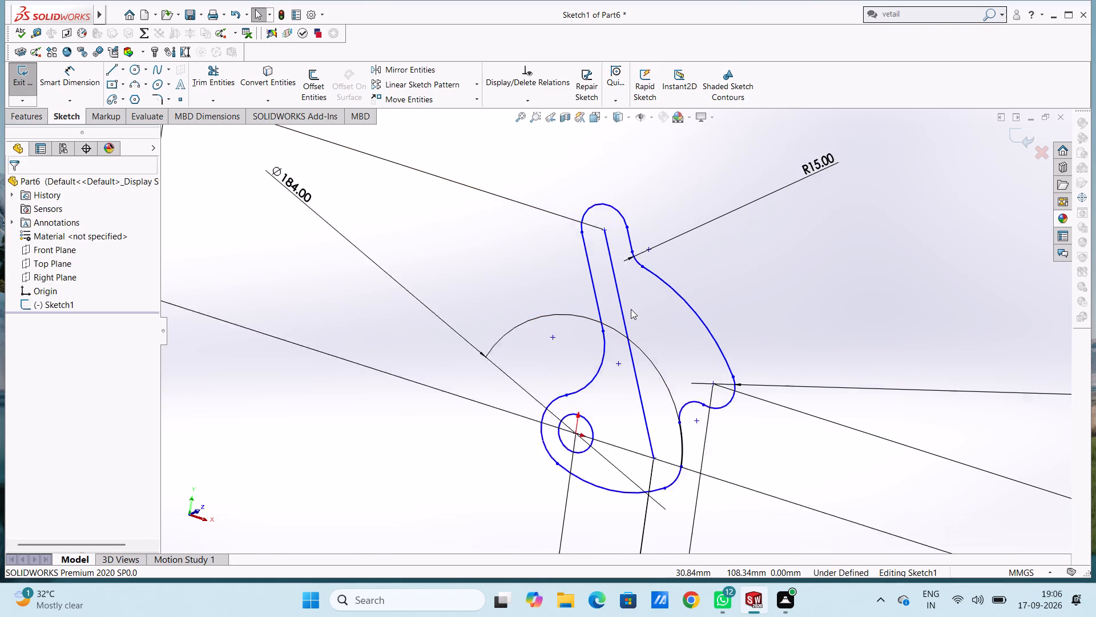
pyautogui.scroll(-1, 631, 309)
pyautogui.click(303, 78)
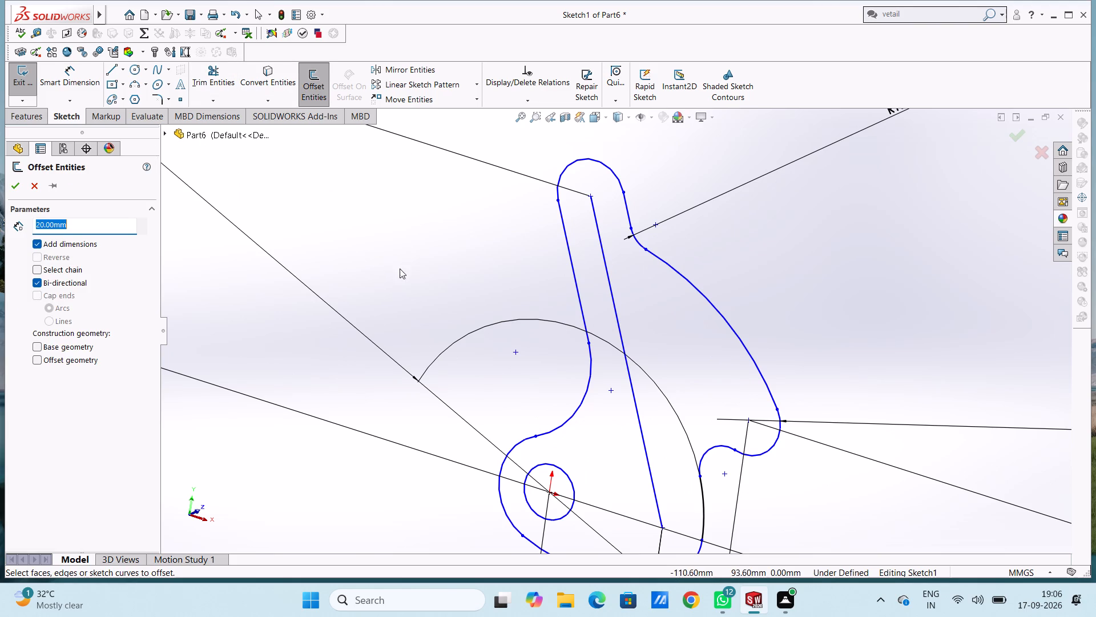
pyautogui.click(702, 295)
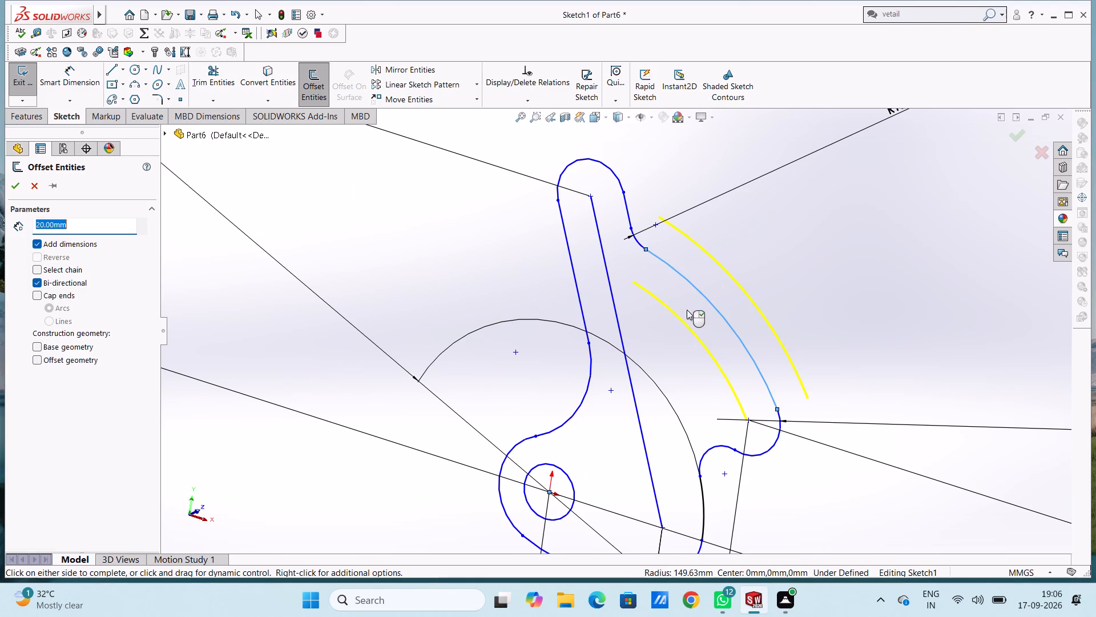
pyautogui.click(36, 280)
pyautogui.click(35, 255)
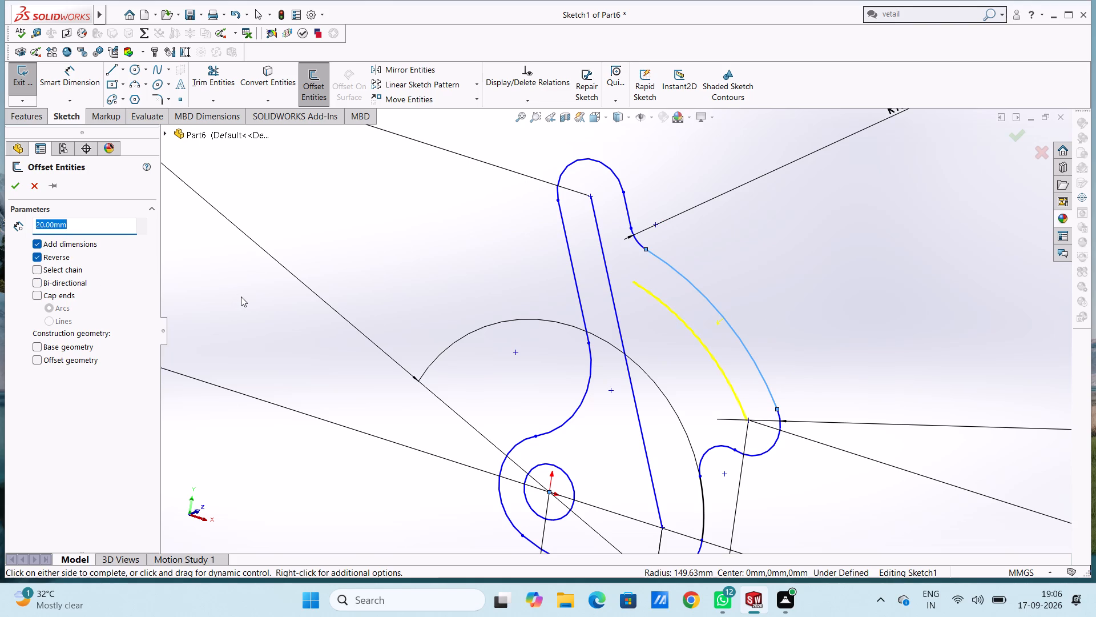
pyautogui.write('26')
pyautogui.press('Return')
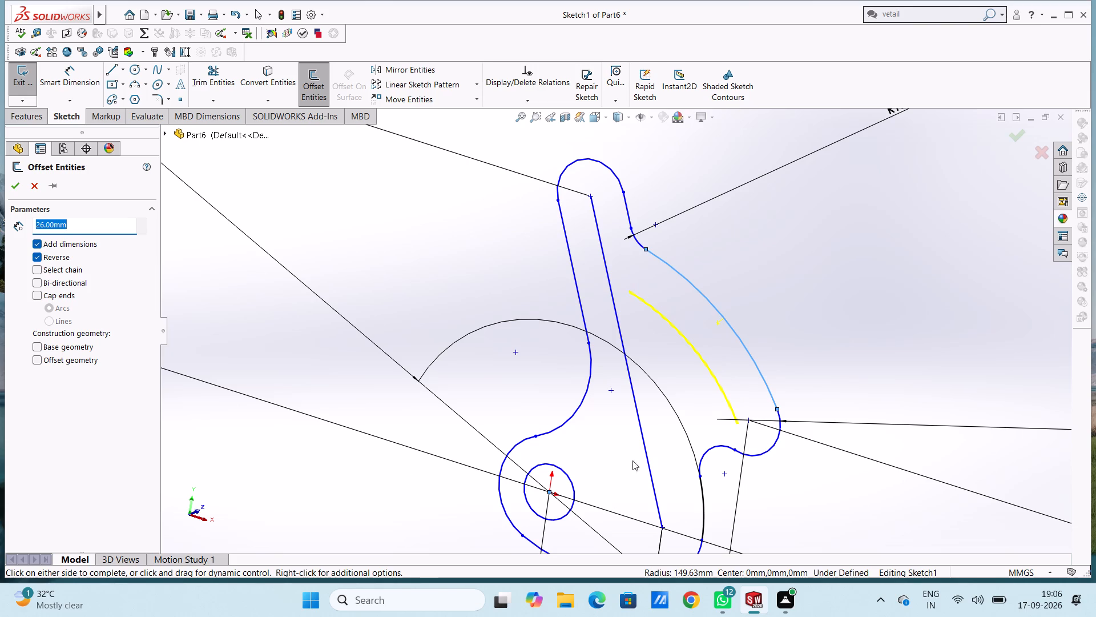
pyautogui.click(718, 446)
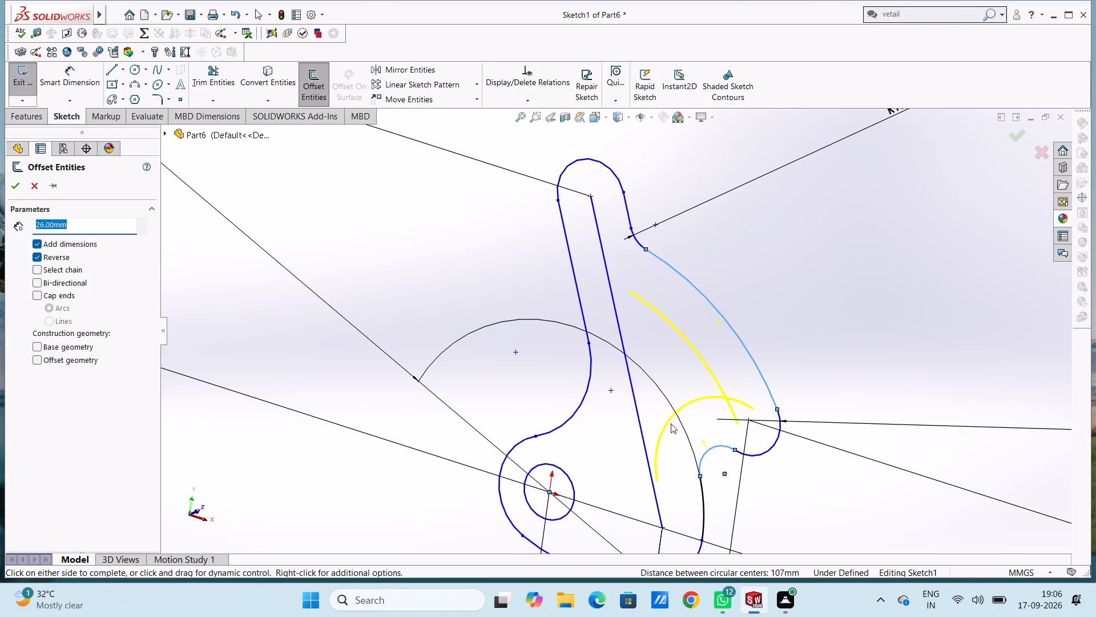
pyautogui.click(14, 187)
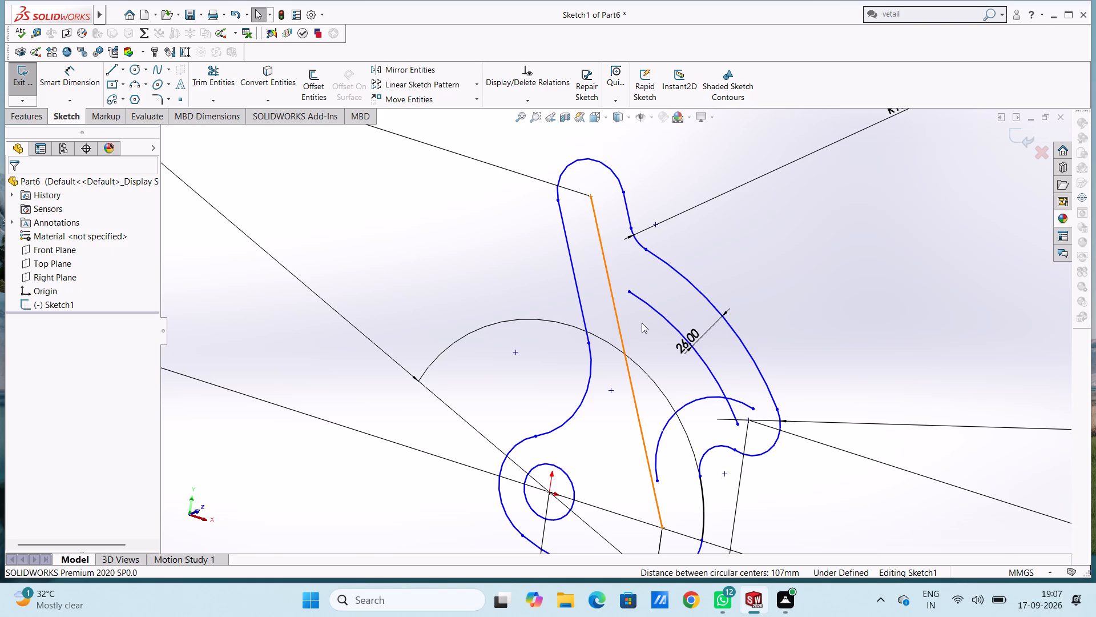
# Trim the overhanging ends of the two offset arcs back to the point where they cross.
pyautogui.scroll(-4, 642, 323)
pyautogui.scroll(5, 641, 323)
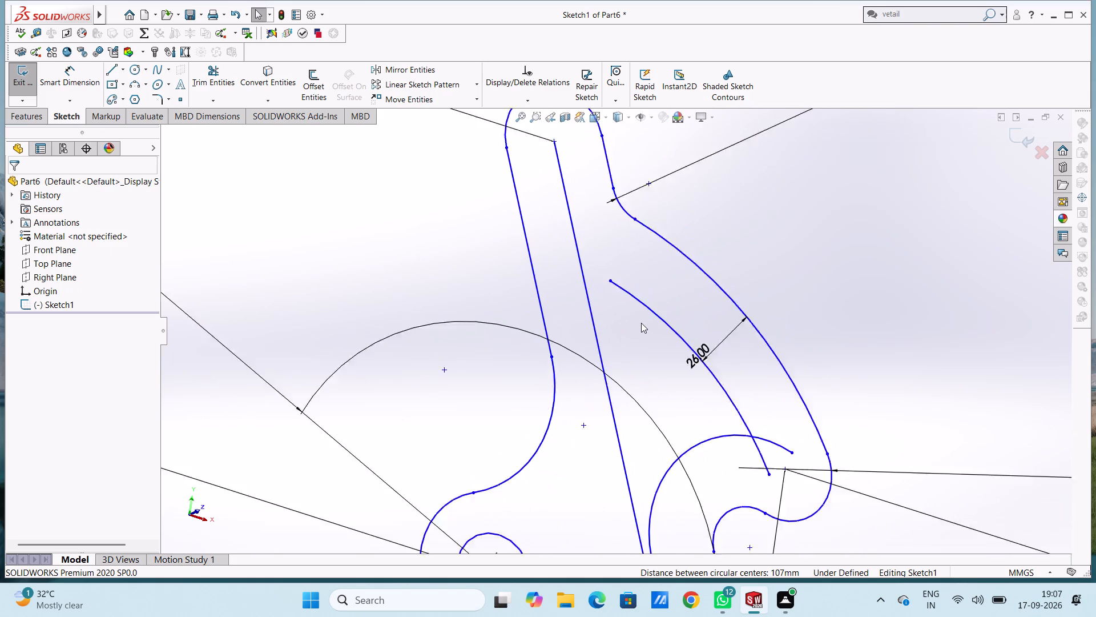
pyautogui.click(209, 83)
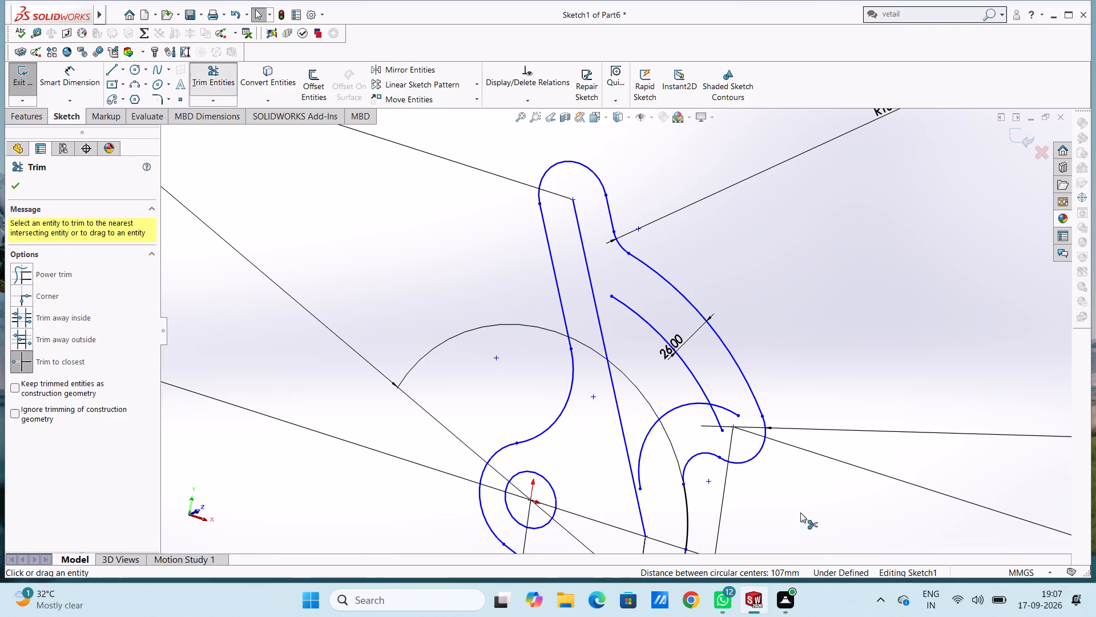
pyautogui.scroll(-1, 783, 472)
pyautogui.click(701, 384)
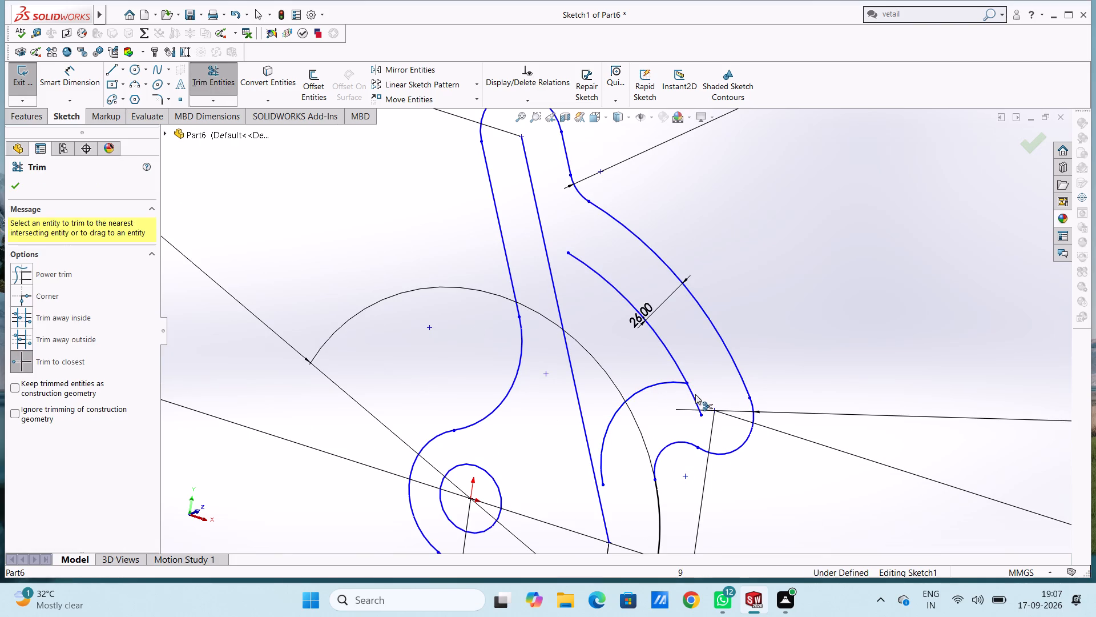
pyautogui.click(690, 399)
pyautogui.click(695, 396)
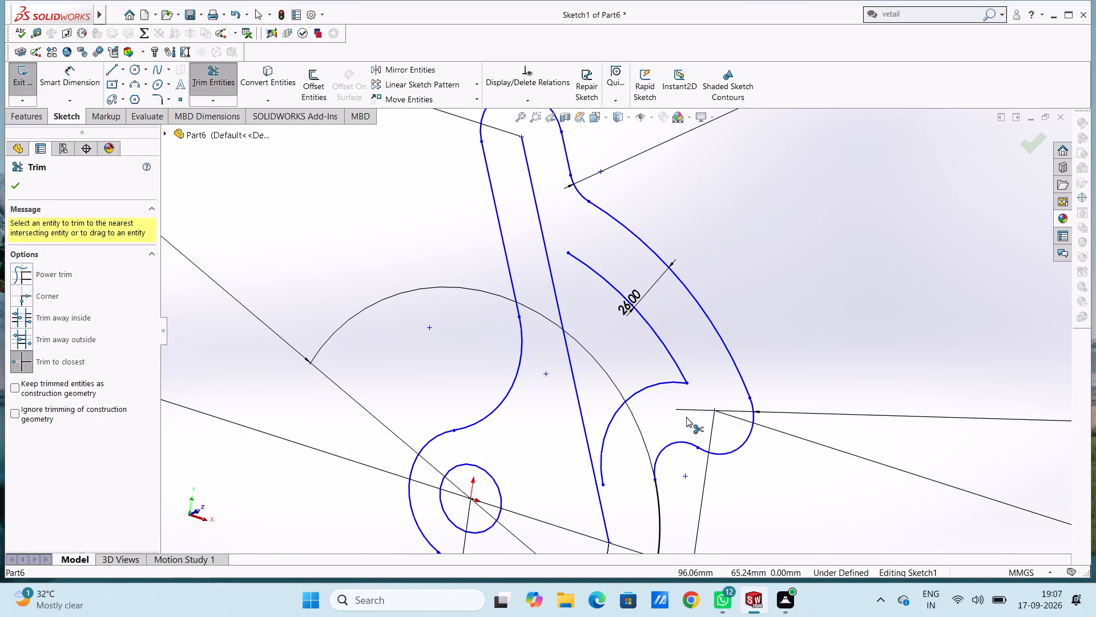
pyautogui.press('Escape')
pyautogui.press('Escape')
# Round the corner between the two offset arcs with a 10 mm sketch fillet.
pyautogui.scroll(-5, 628, 454)
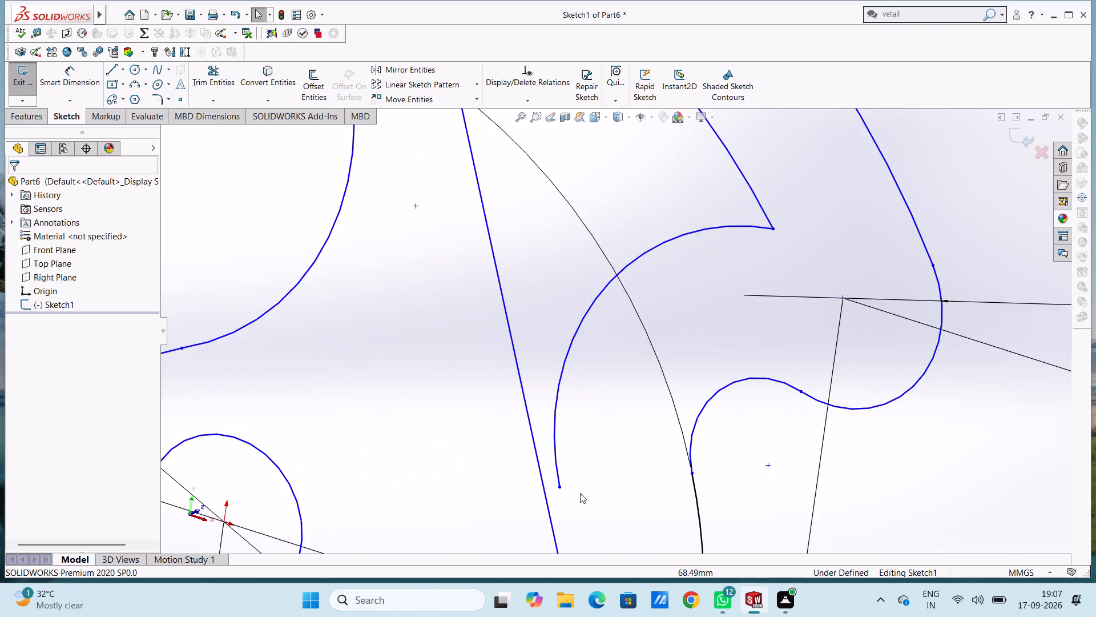
pyautogui.scroll(4, 559, 495)
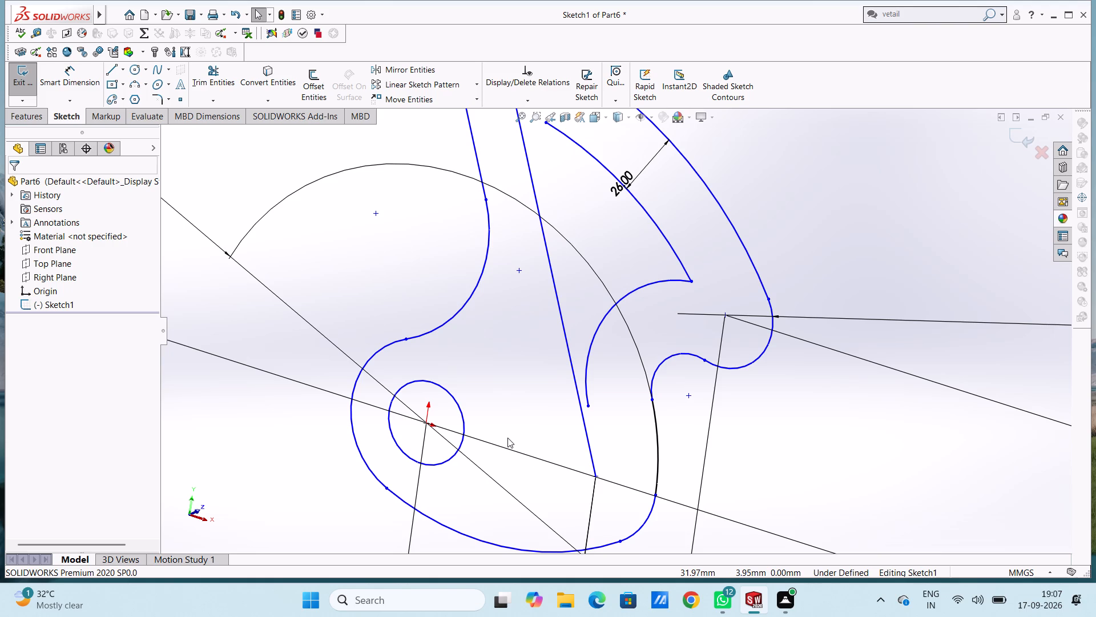
pyautogui.click(158, 98)
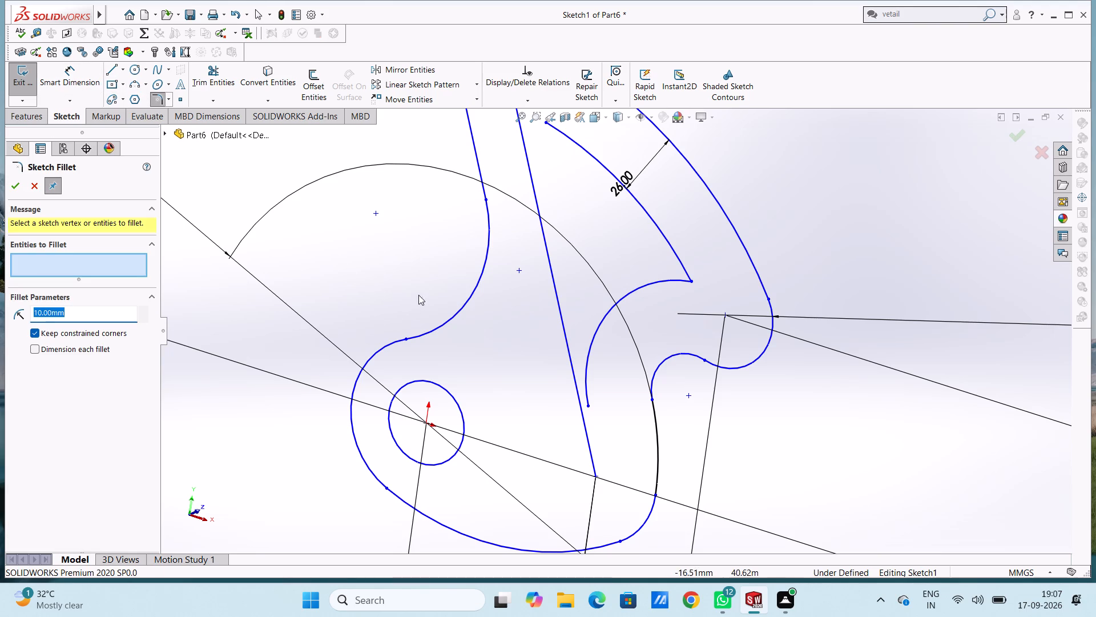
pyautogui.click(692, 281)
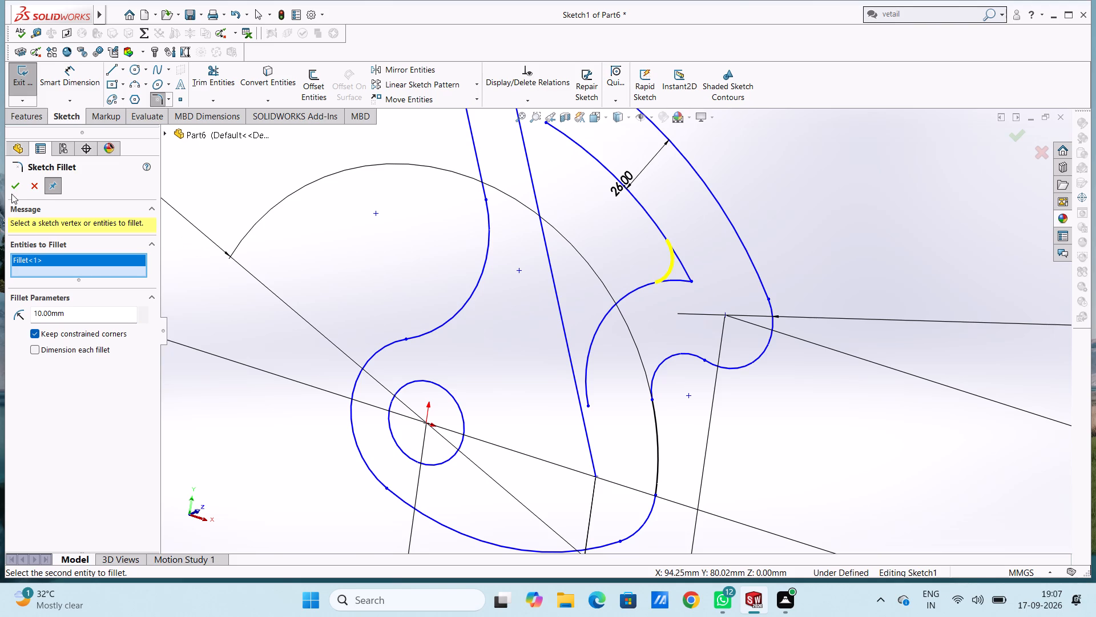
pyautogui.click(11, 189)
pyautogui.click(19, 192)
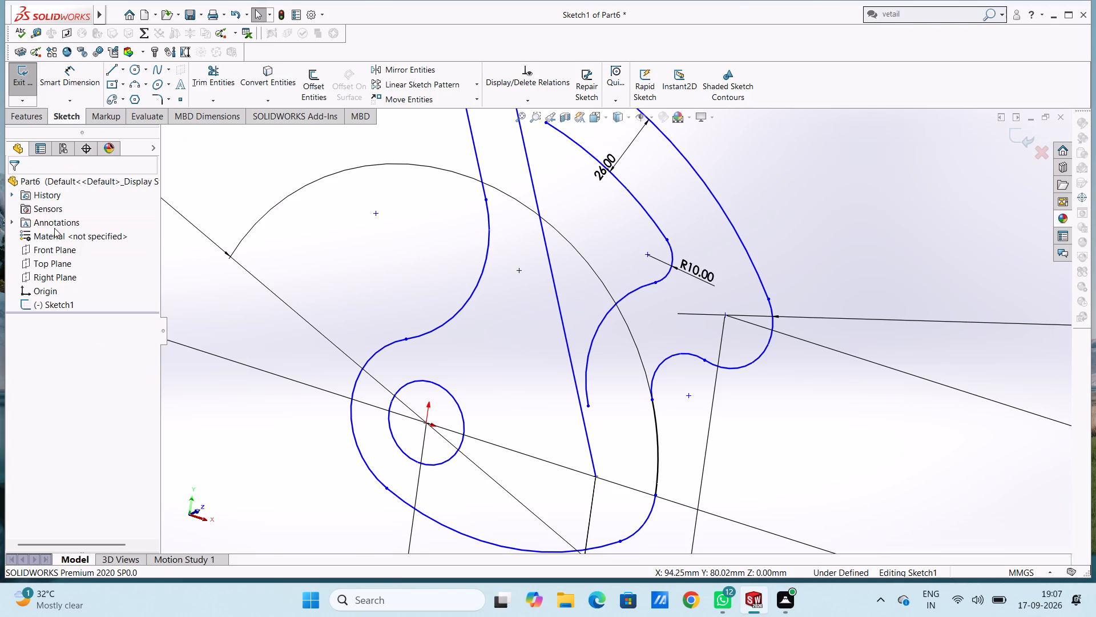
# Draw a three-point arc of 8 mm radius bridging the long inner line and the lower offset arc, bulging downward.
pyautogui.scroll(-3, 505, 368)
pyautogui.scroll(4, 503, 368)
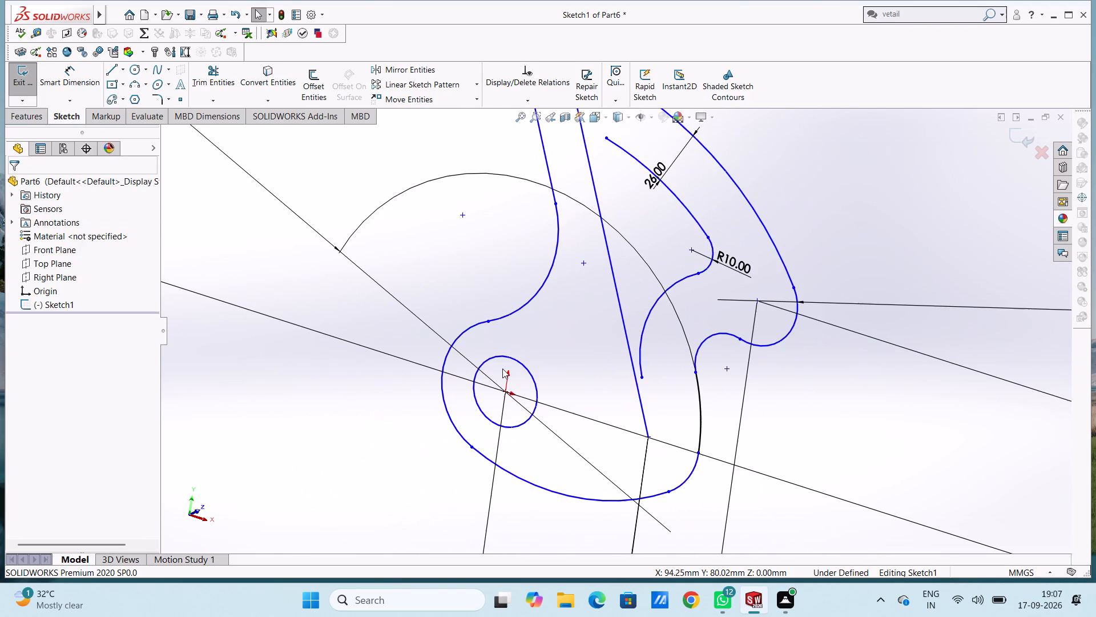
pyautogui.click(128, 89)
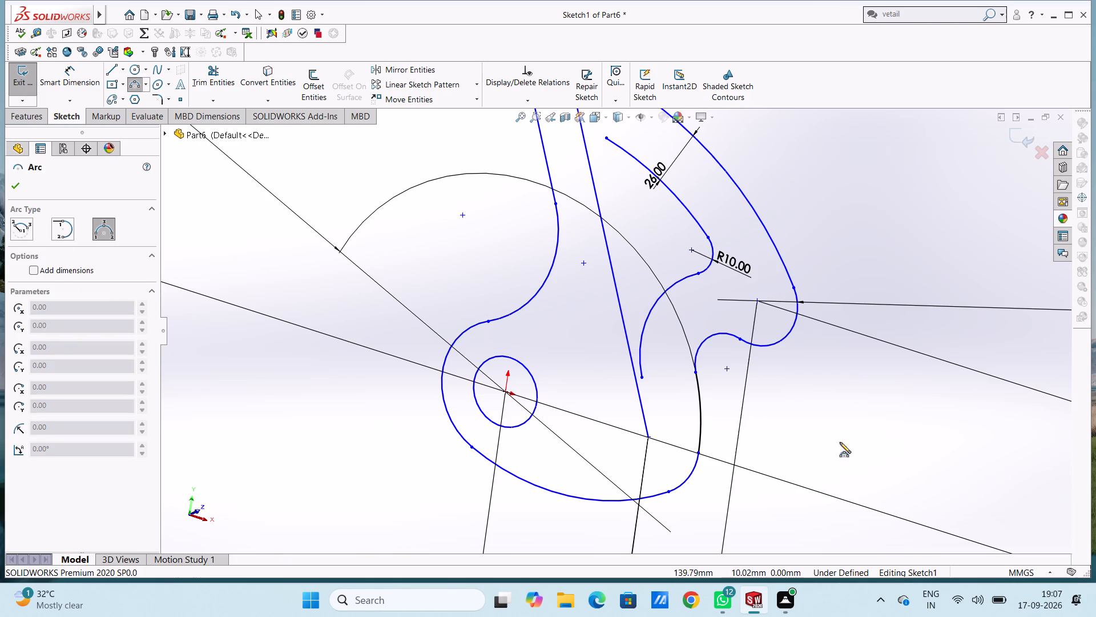
pyautogui.click(617, 291)
pyautogui.click(654, 306)
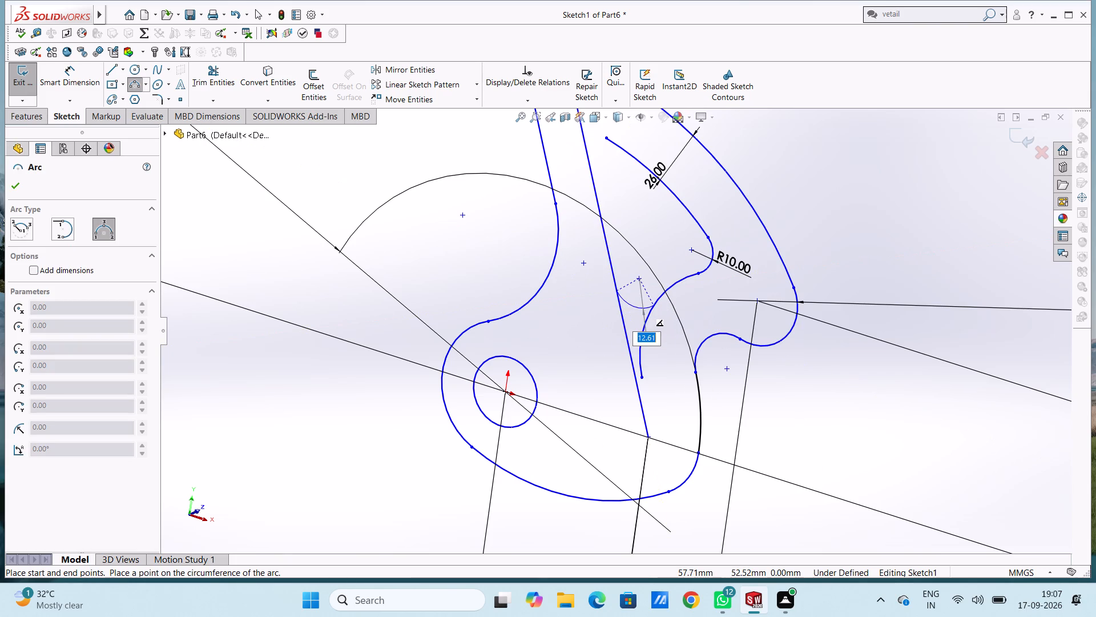
pyautogui.press('8')
pyautogui.press('Return')
pyautogui.press('Escape')
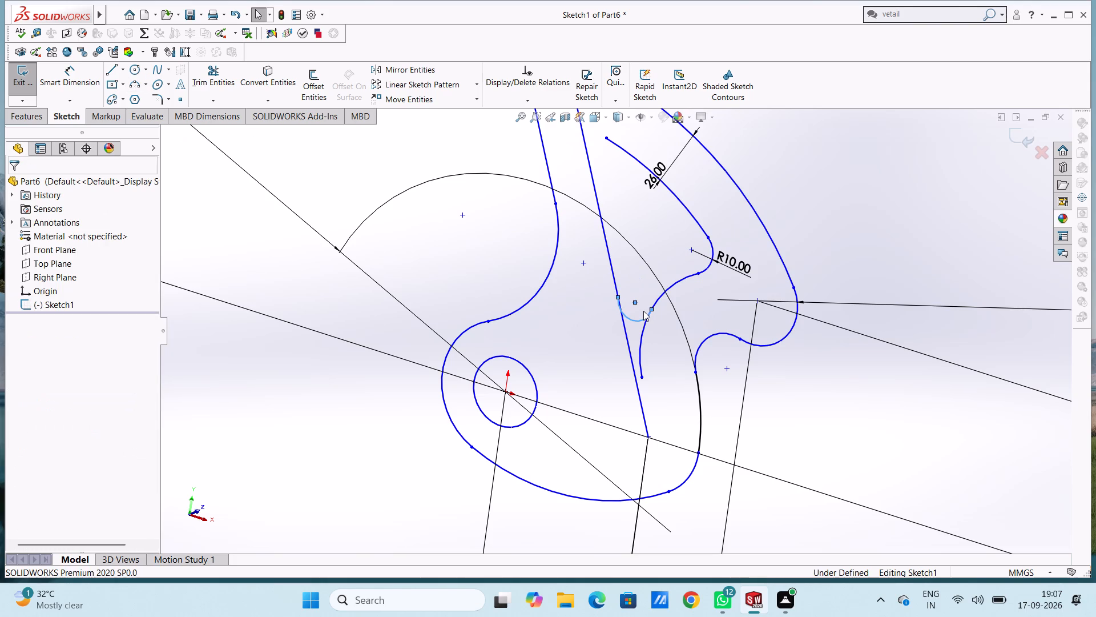
pyautogui.press('Escape')
# Dimension the bridging arc with a radius of 8 mm.
pyautogui.click(87, 74)
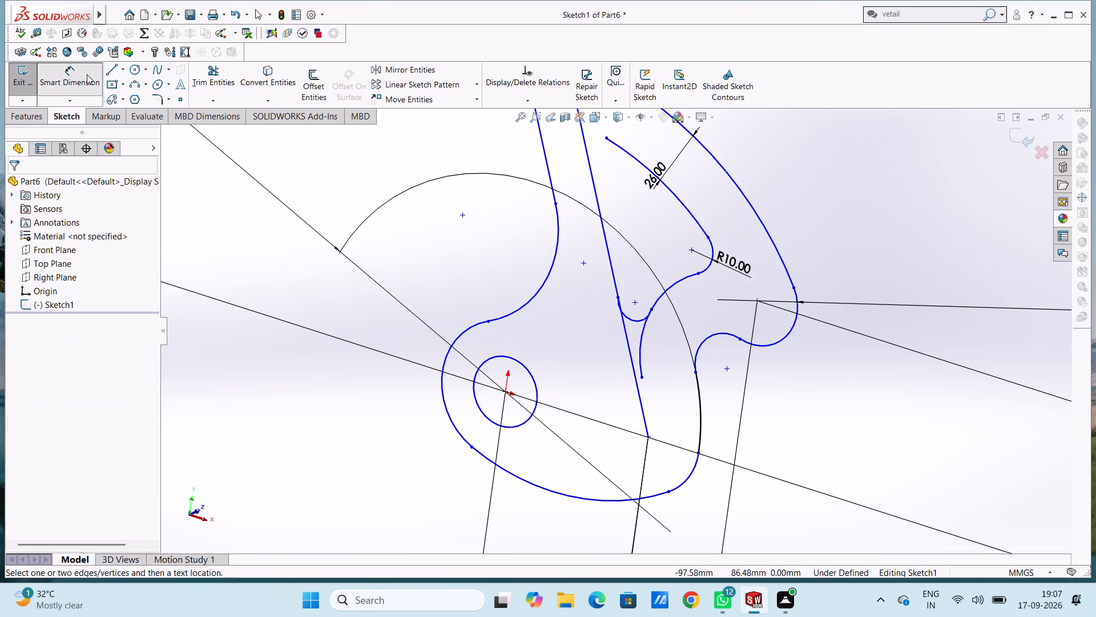
pyautogui.click(630, 319)
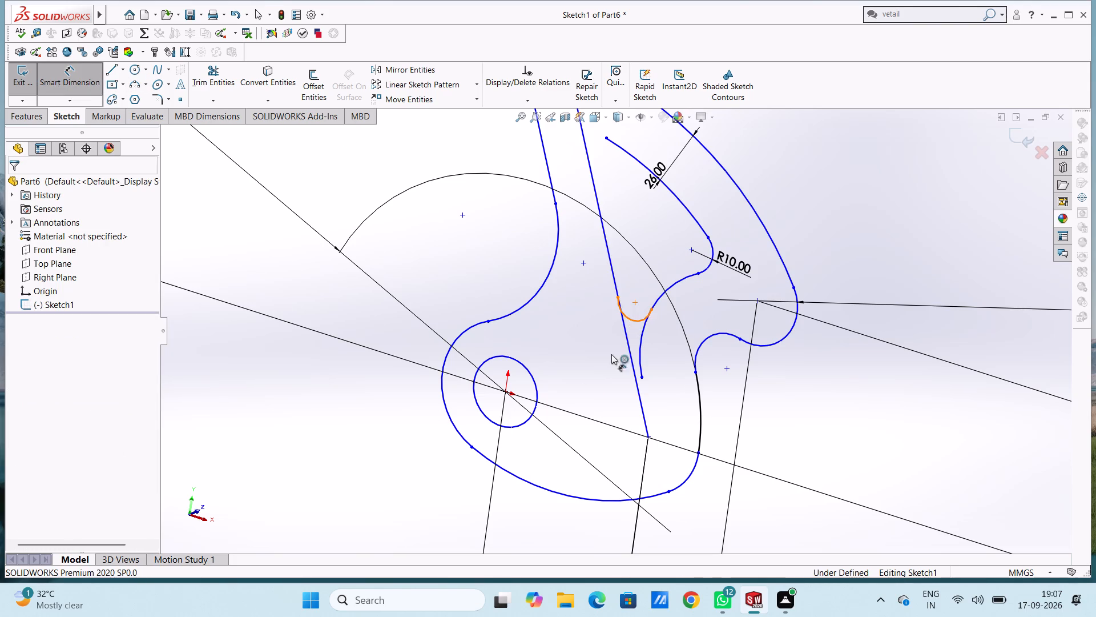
pyautogui.click(432, 503)
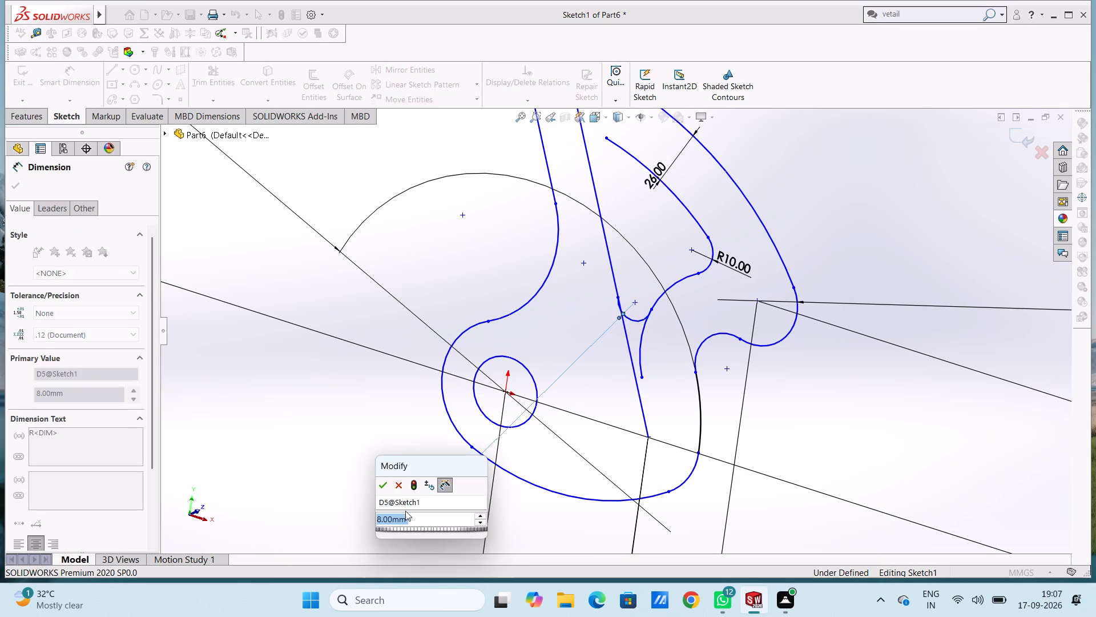
pyautogui.click(387, 485)
pyautogui.click(384, 456)
pyautogui.press('Escape')
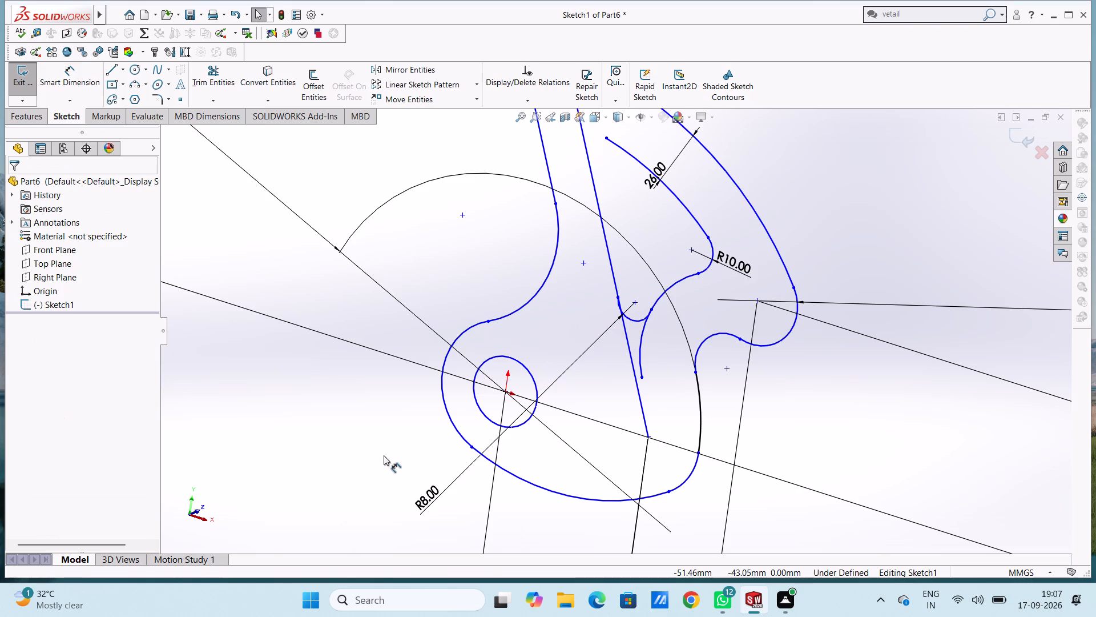
pyautogui.press('Escape')
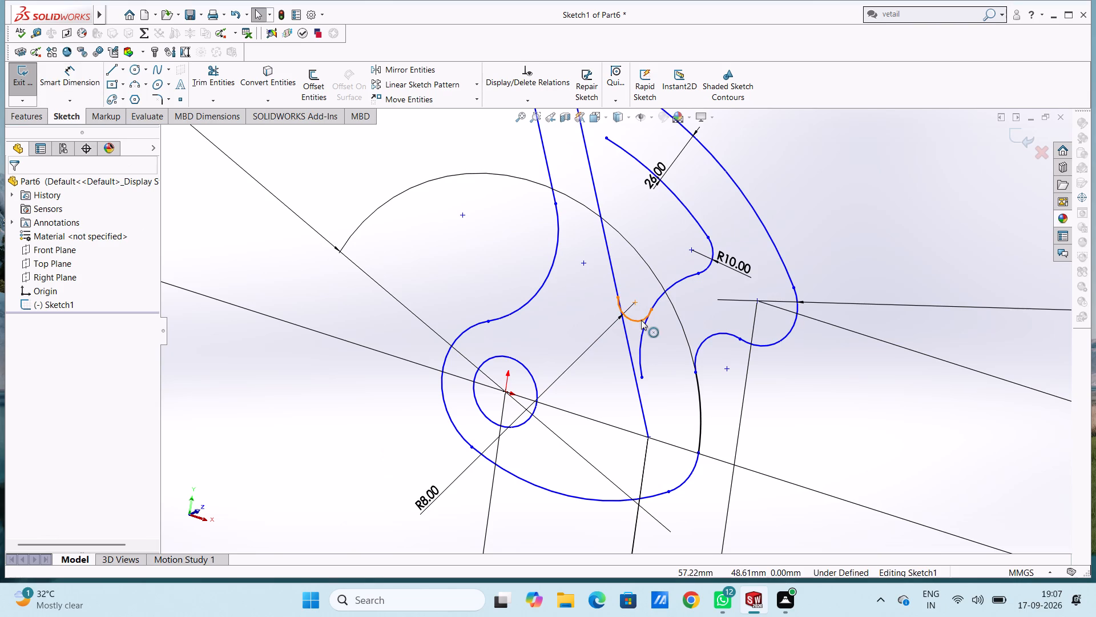
# Make the 8 mm bridging arc tangent to both the lower offset arc and the long inner line.
pyautogui.click(638, 322)
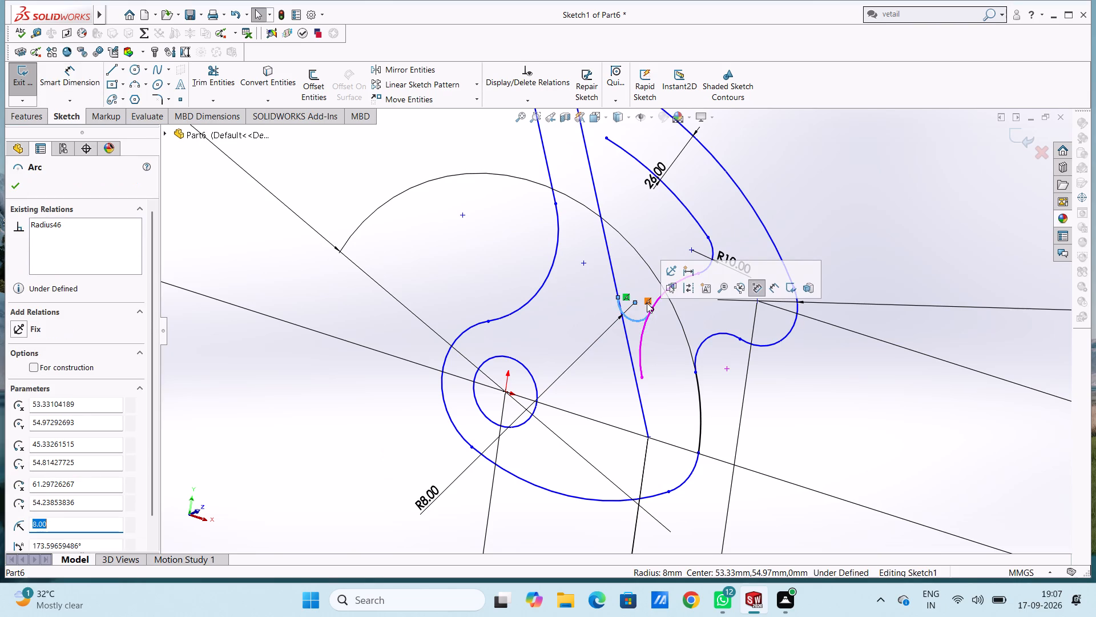
pyautogui.keyDown('ctrl'); pyautogui.click(663, 297); pyautogui.keyUp('ctrl')
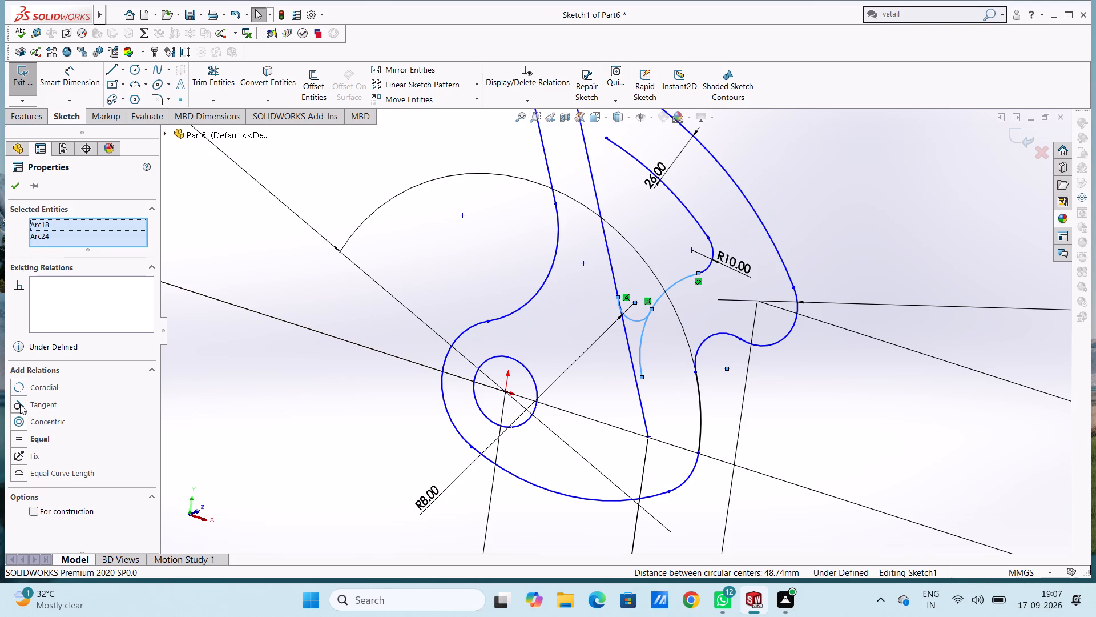
pyautogui.click(20, 404)
pyautogui.click(302, 408)
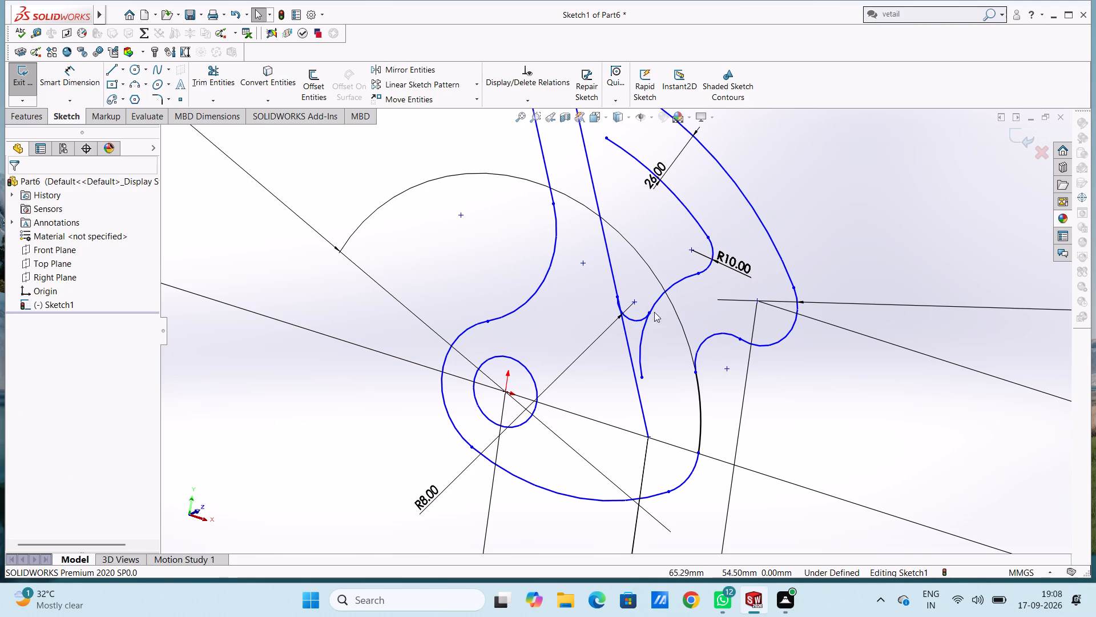
pyautogui.click(632, 319)
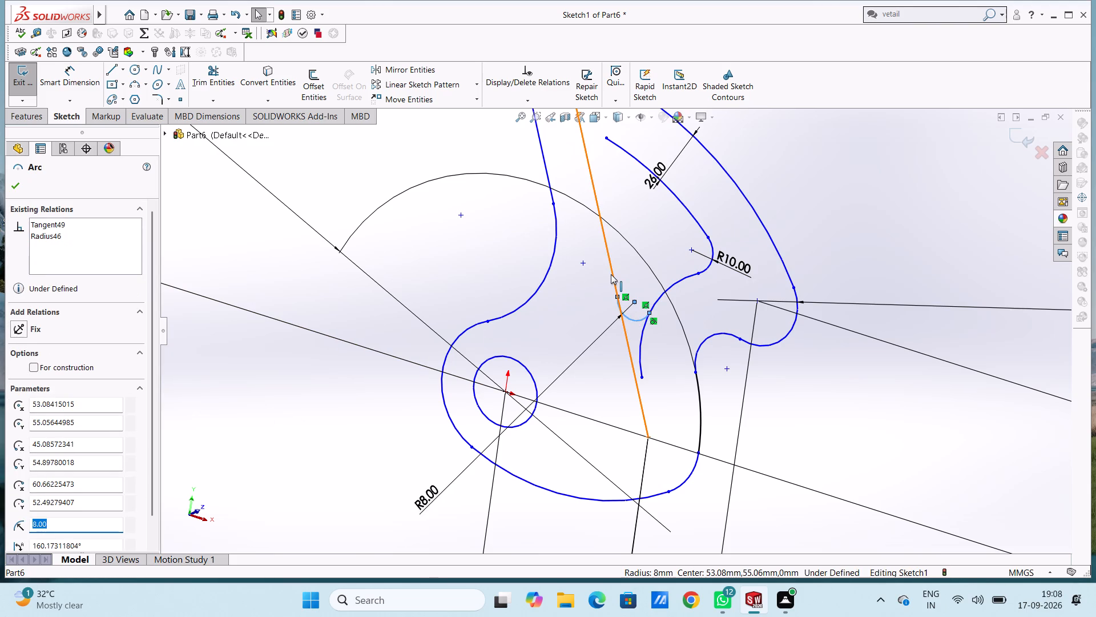
pyautogui.keyDown('ctrl'); pyautogui.click(611, 274); pyautogui.keyUp('ctrl')
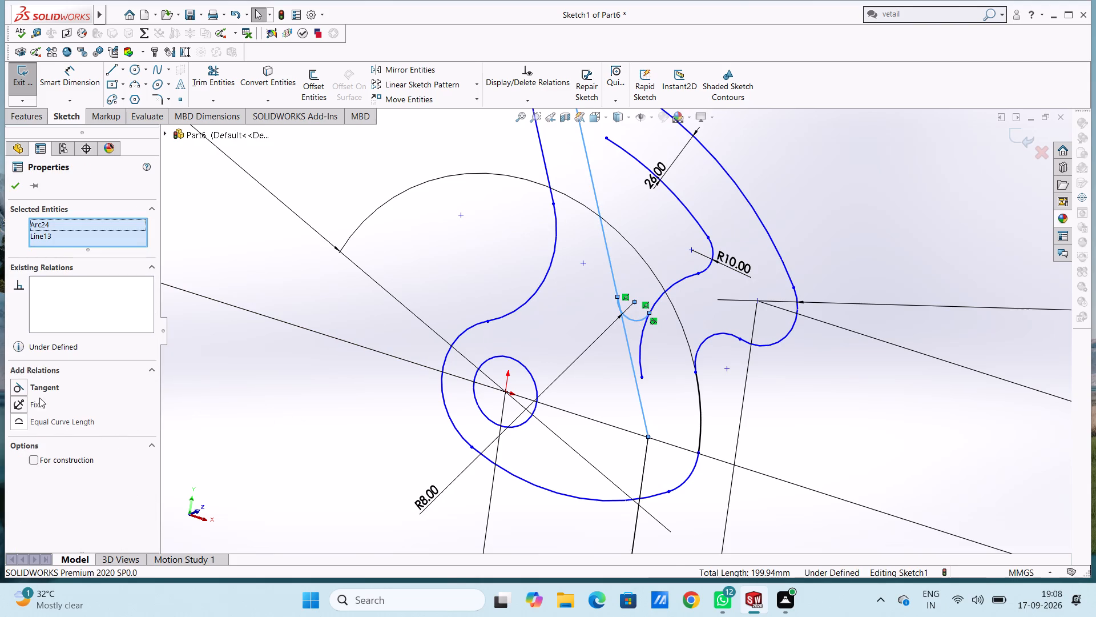
pyautogui.click(17, 387)
pyautogui.click(328, 439)
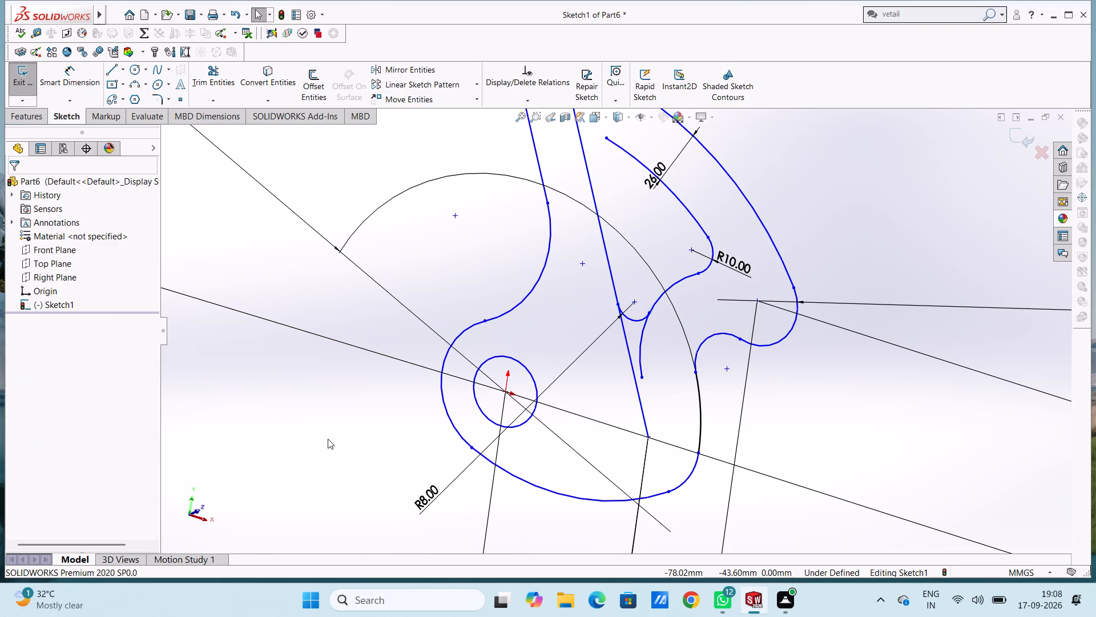
# Trim the leftover tail of the lower offset arc below its junction with the 8 mm arc.
pyautogui.scroll(5, 328, 439)
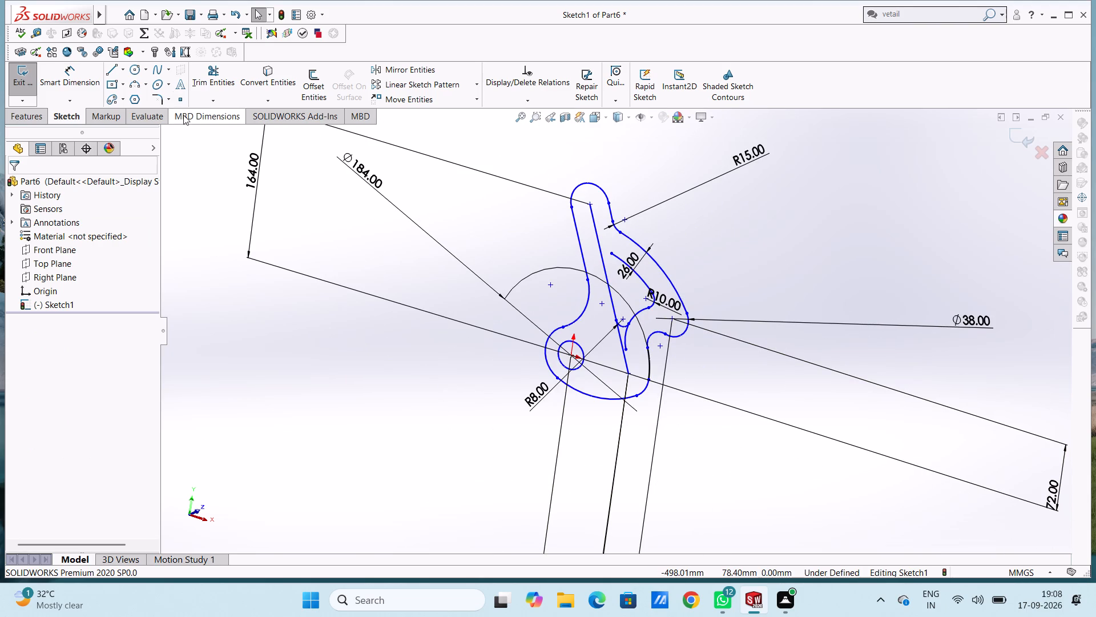
pyautogui.click(221, 87)
pyautogui.scroll(-2, 672, 361)
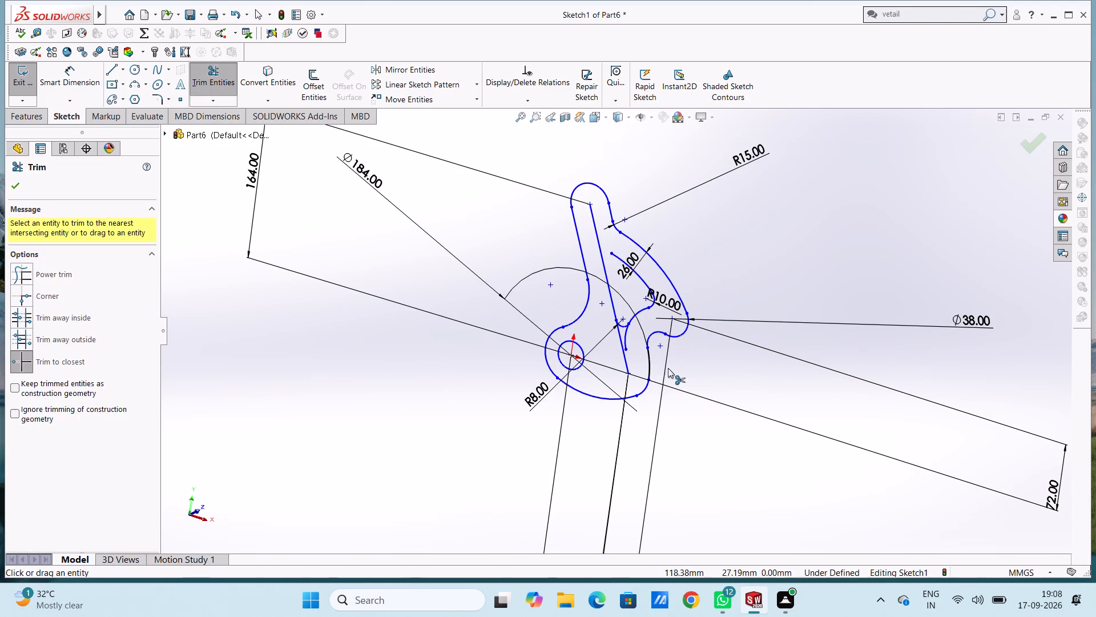
pyautogui.scroll(-2, 668, 368)
pyautogui.click(562, 295)
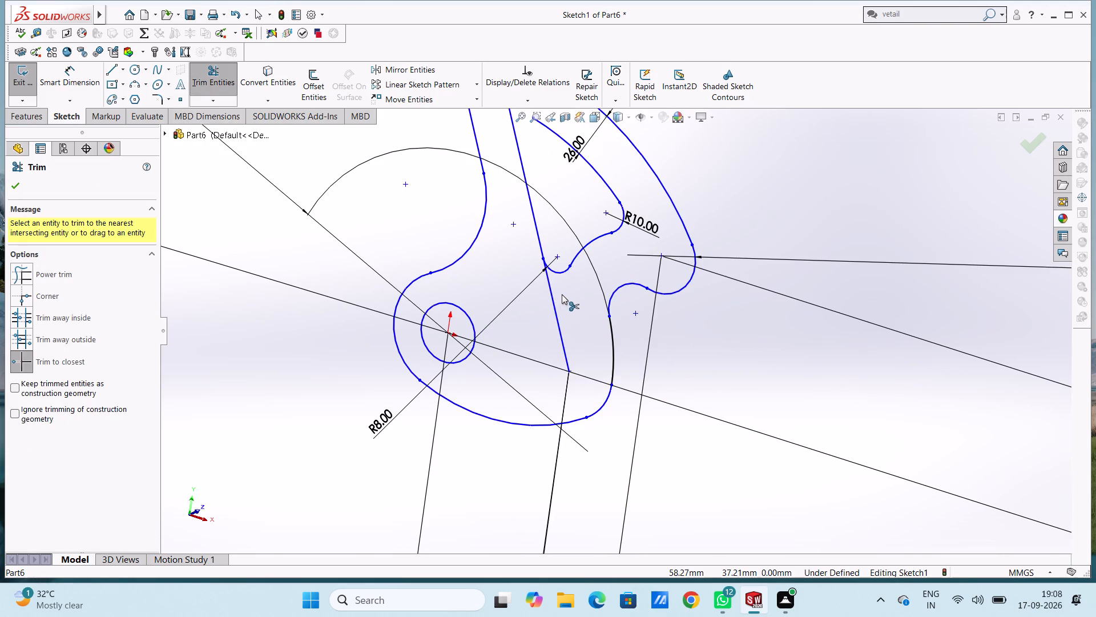
pyautogui.press('Escape')
pyautogui.press('Escape')
pyautogui.scroll(3, 562, 294)
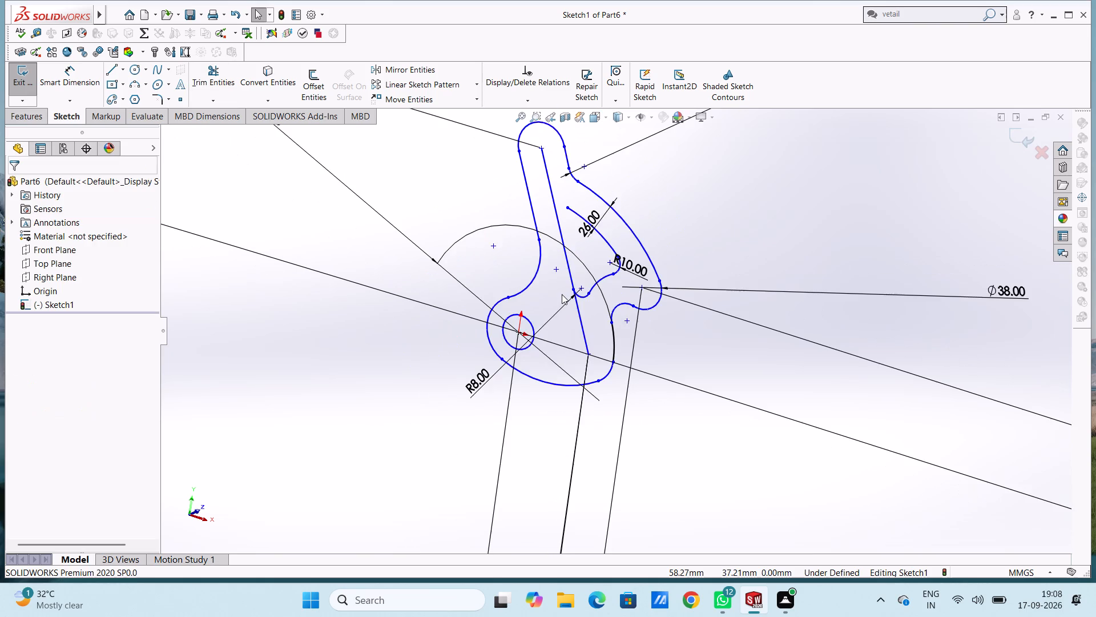
# Draw a three-point arc of 8 mm radius bridging the long inner line and the upper end of the offset arc, bulging upward.
pyautogui.scroll(1, 562, 294)
pyautogui.scroll(-4, 582, 225)
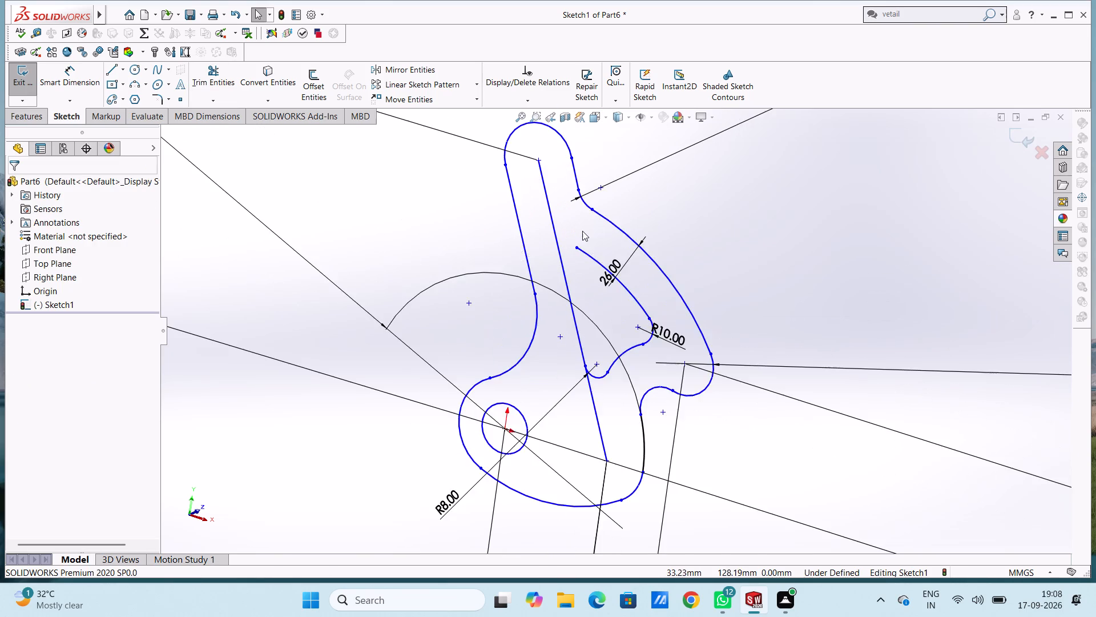
pyautogui.scroll(-3, 582, 231)
pyautogui.click(137, 86)
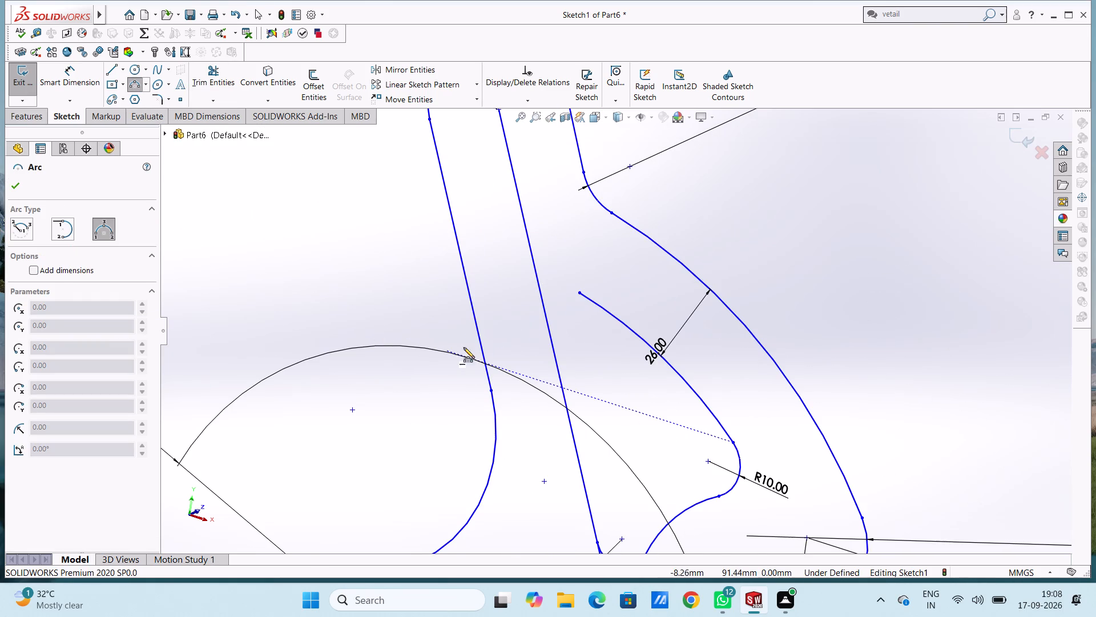
pyautogui.click(549, 328)
pyautogui.click(590, 300)
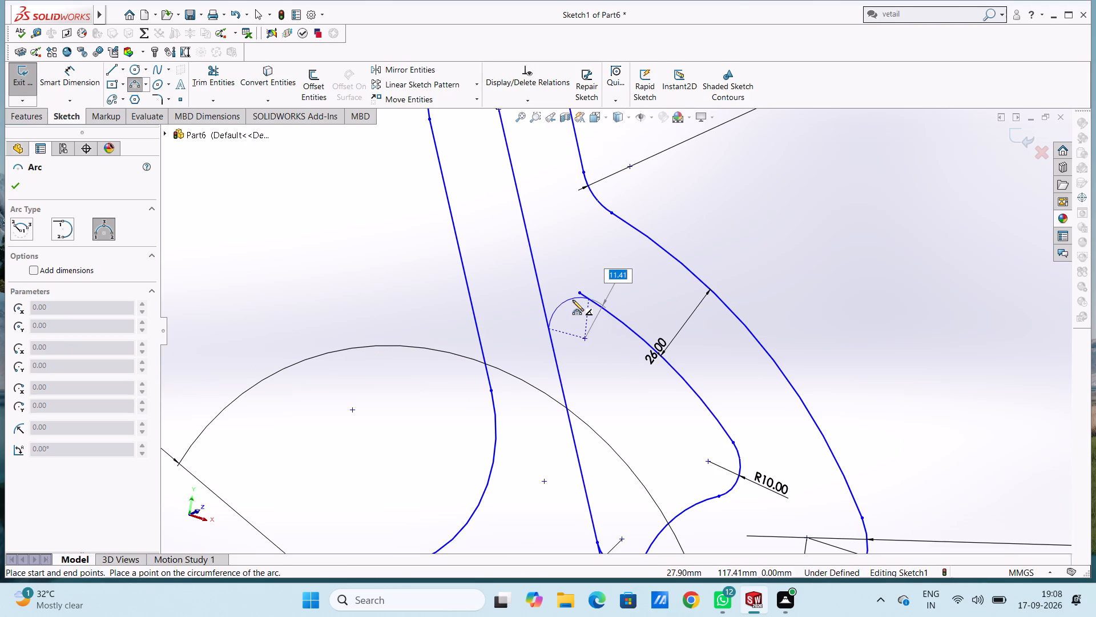
pyautogui.press('8')
pyautogui.press('Return')
pyautogui.press('Escape')
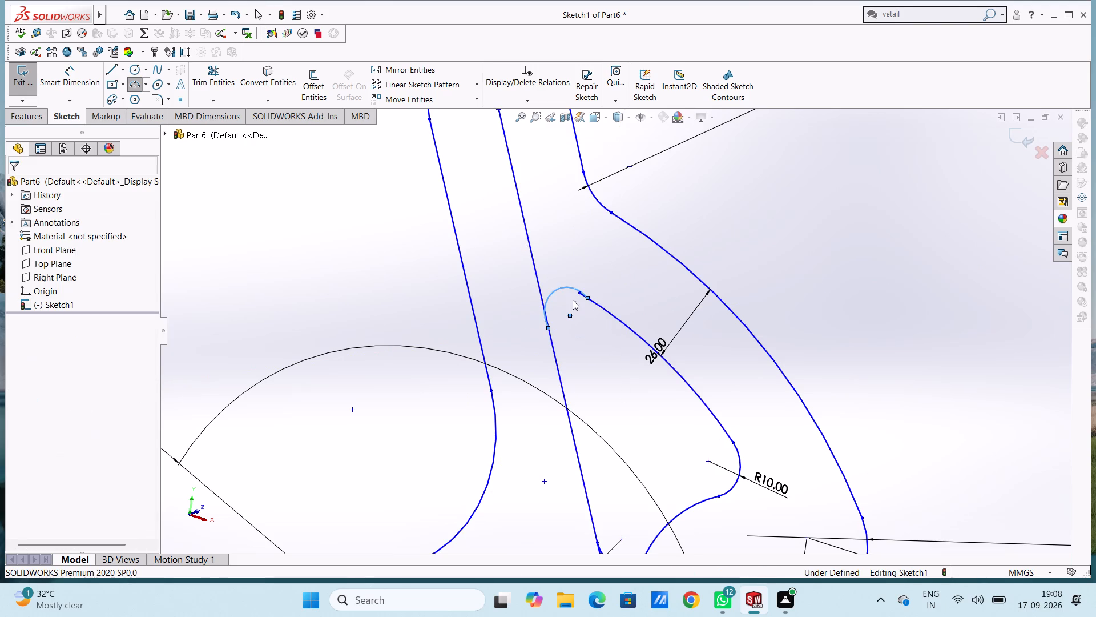
pyautogui.press('Escape')
pyautogui.press('Escape')
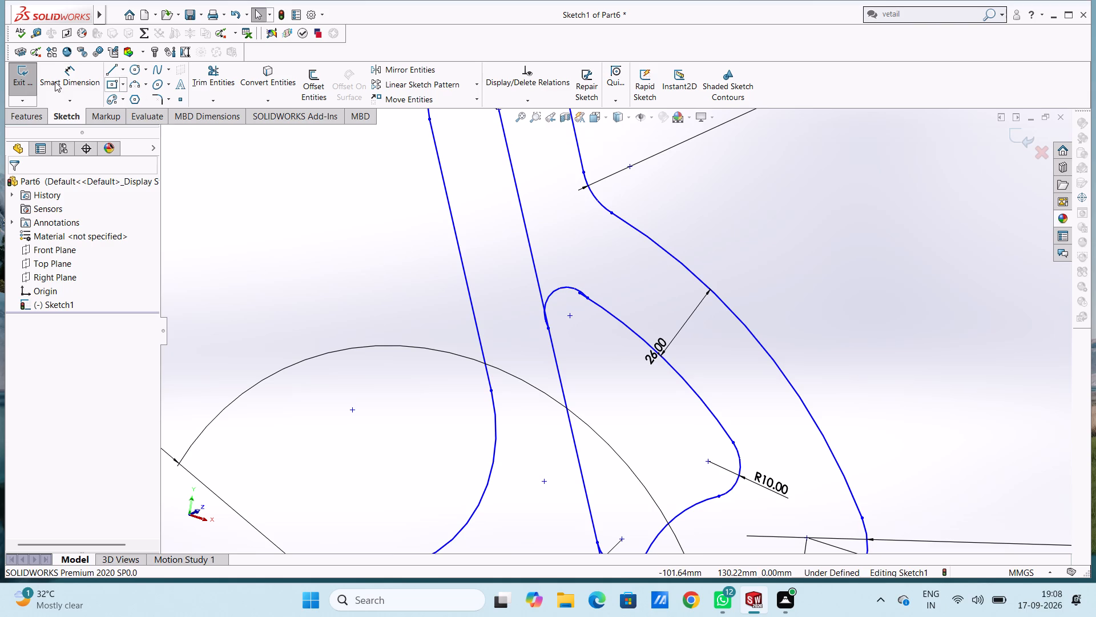
# Dimension the upper bridging arc with a radius of 8 mm.
pyautogui.click(55, 82)
pyautogui.click(562, 287)
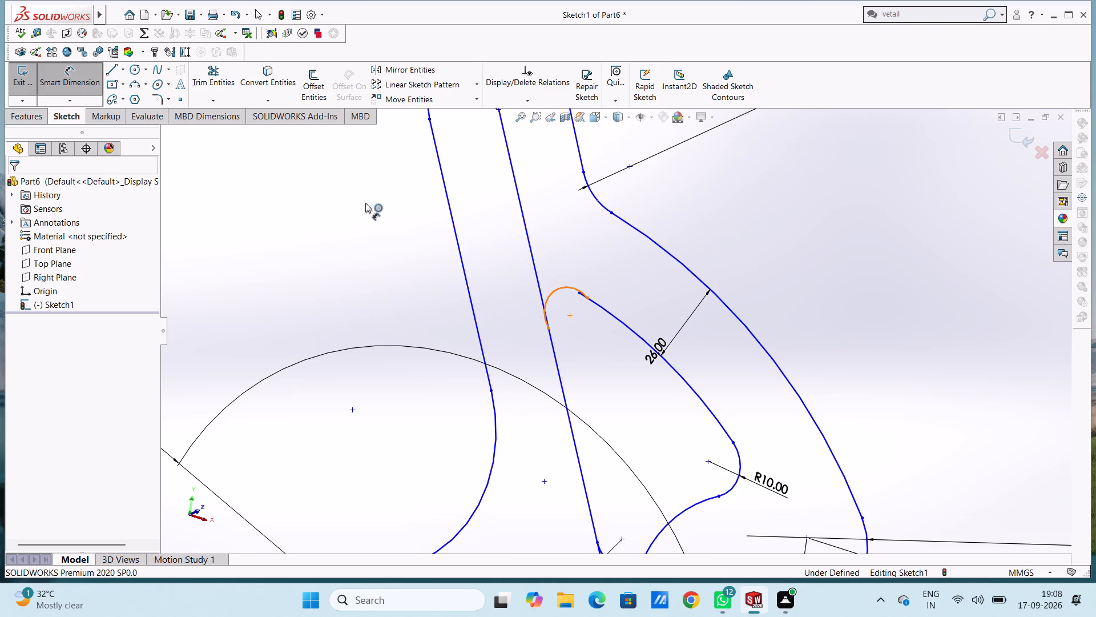
pyautogui.click(357, 168)
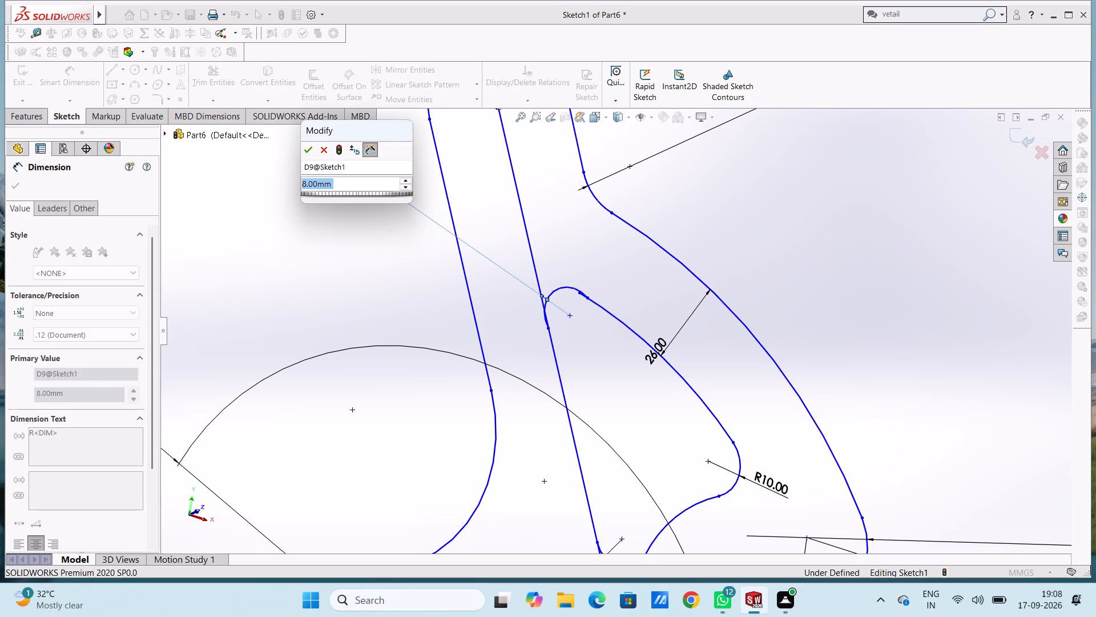
pyautogui.click(305, 150)
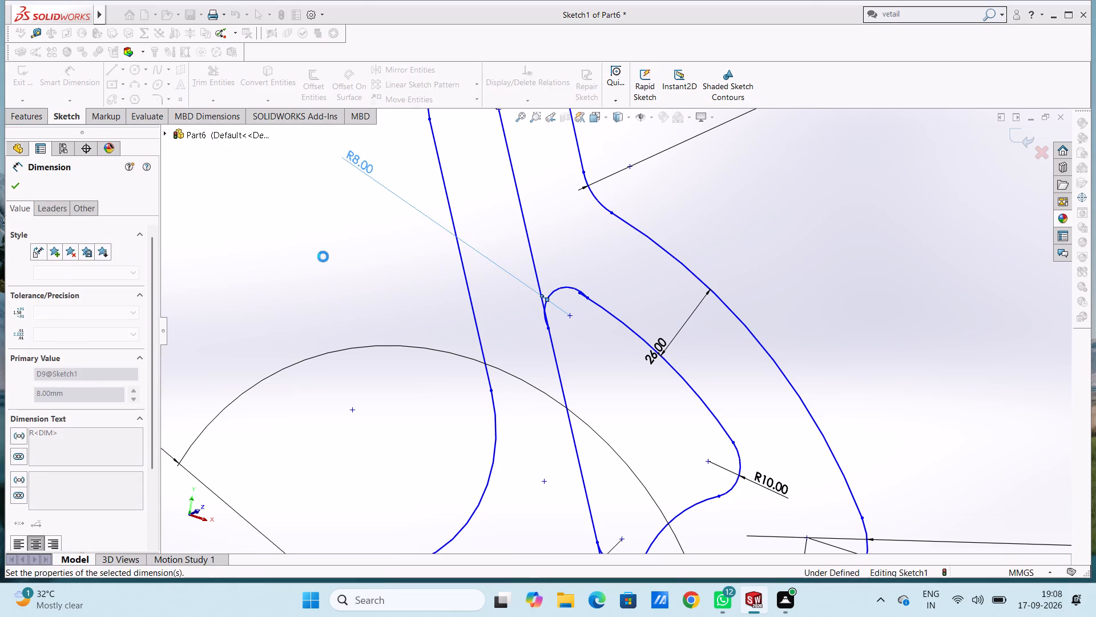
pyautogui.click(323, 257)
pyautogui.press('Escape')
pyautogui.press('Escape')
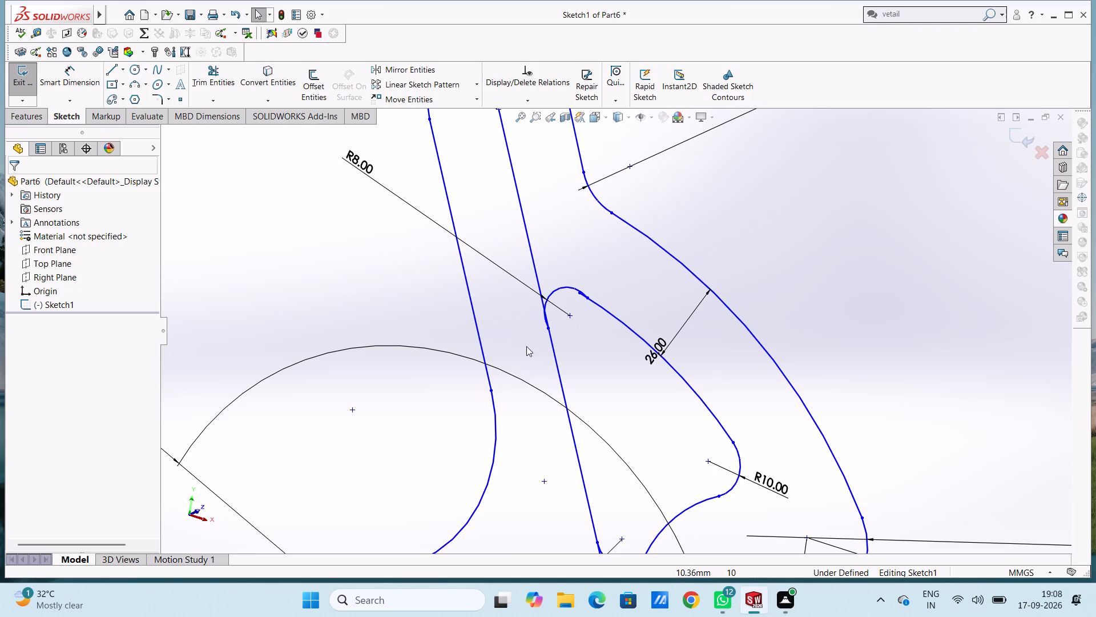
# Make the upper 8 mm arc tangent to both the offset arc and the long inner line.
pyautogui.click(566, 286)
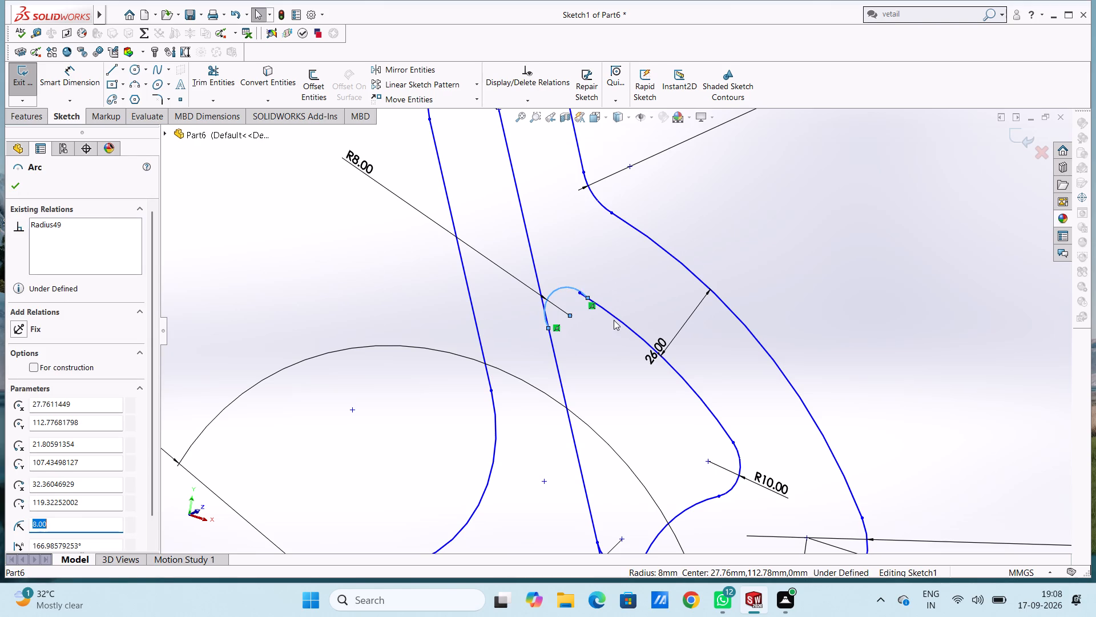
pyautogui.keyDown('ctrl'); pyautogui.click(614, 318); pyautogui.keyUp('ctrl')
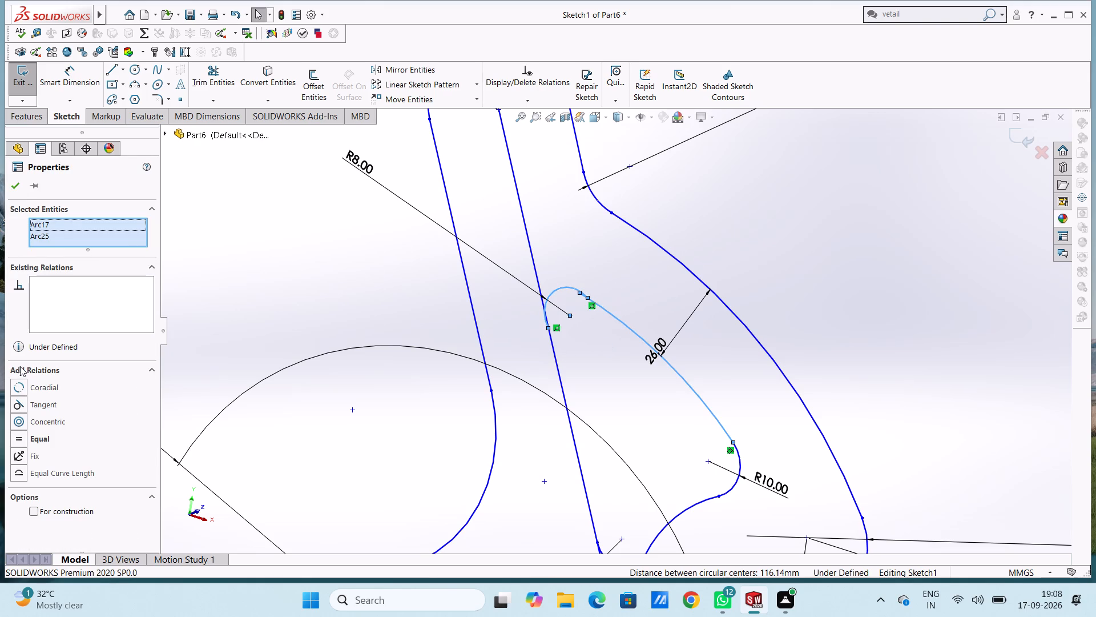
pyautogui.click(20, 406)
pyautogui.click(362, 334)
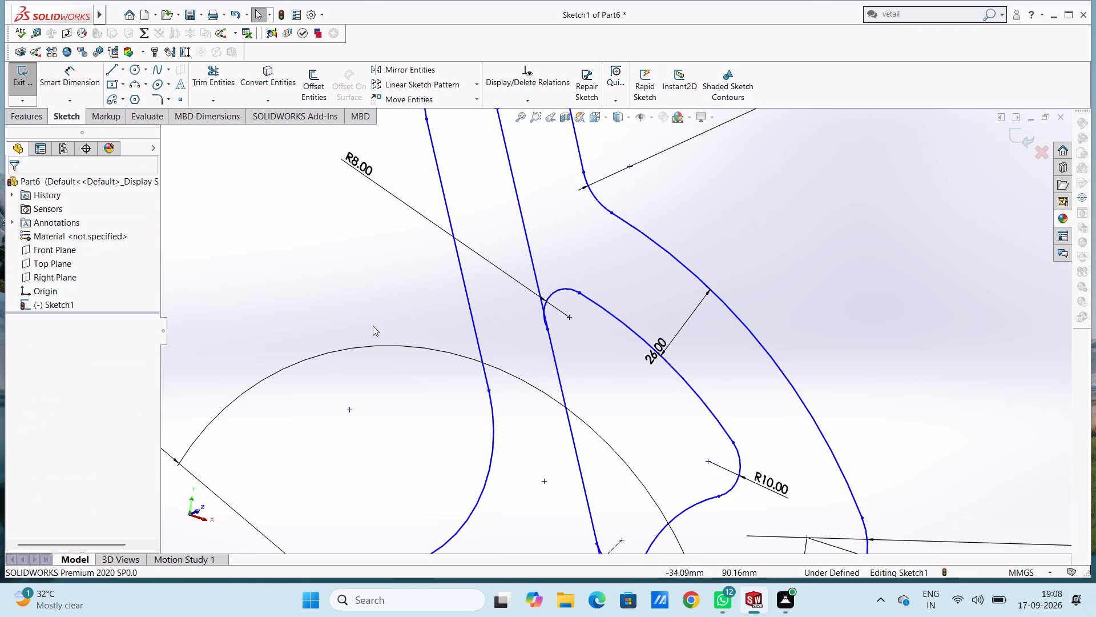
pyautogui.click(547, 303)
pyautogui.keyDown('ctrl'); pyautogui.click(551, 345); pyautogui.keyUp('ctrl')
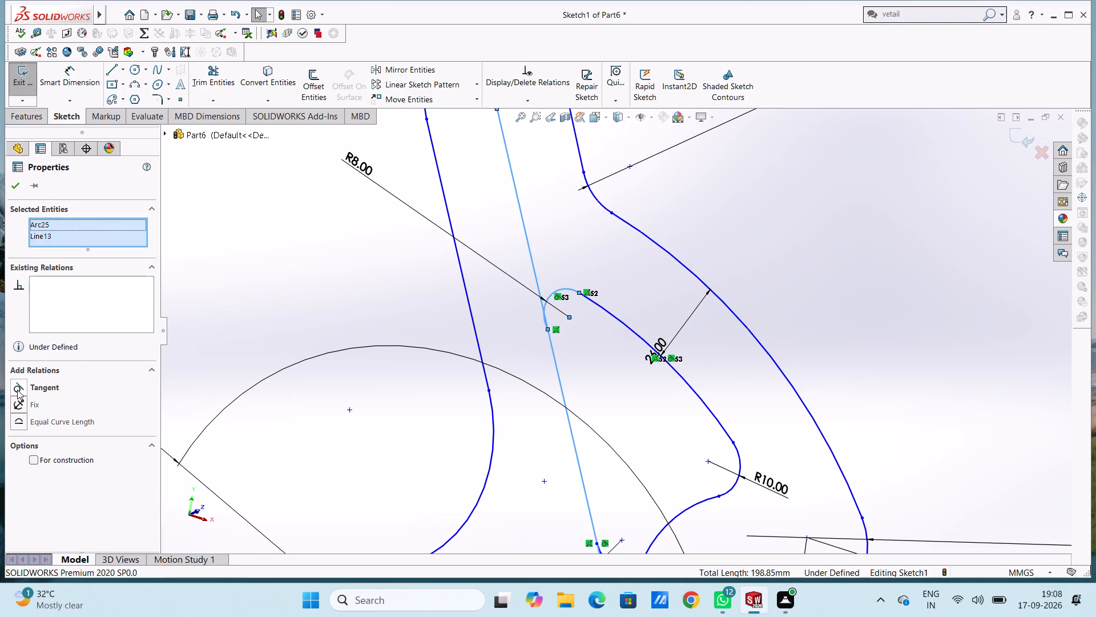
pyautogui.click(17, 390)
pyautogui.click(393, 329)
# Trim the long inner line above the upper 8 mm arc and below the lower 8 mm arc to close the pocket outline.
pyautogui.scroll(4, 397, 324)
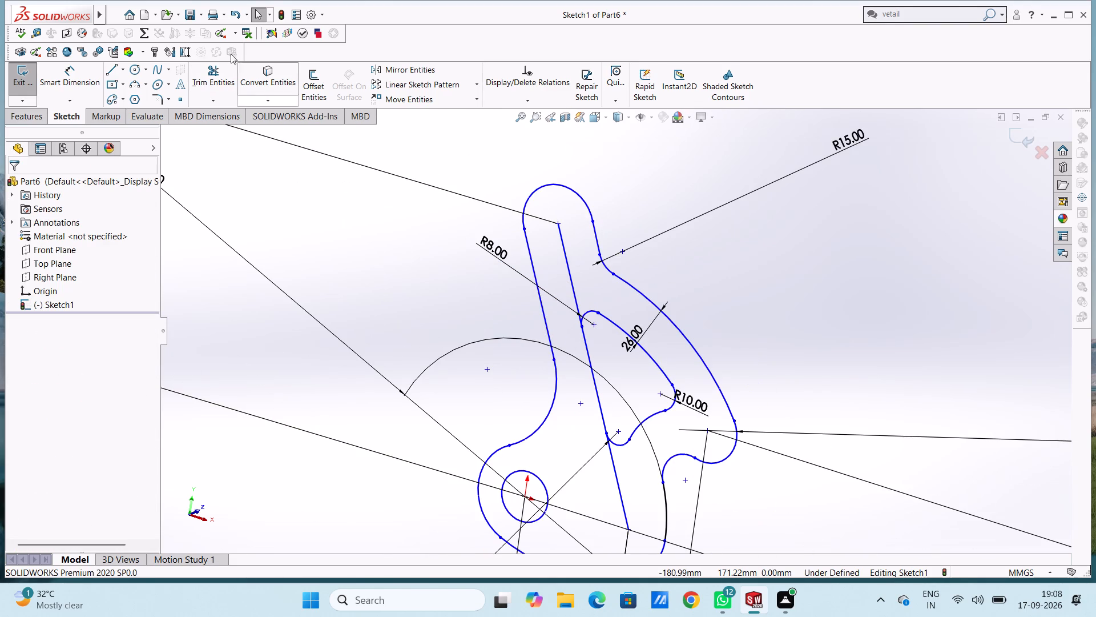
pyautogui.click(213, 77)
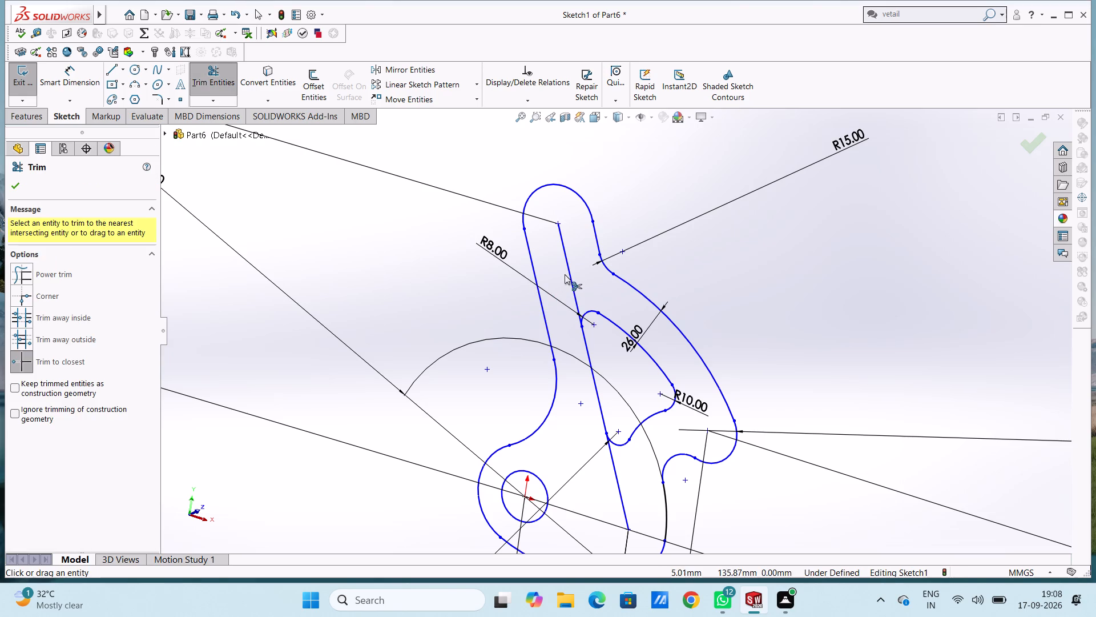
pyautogui.click(569, 275)
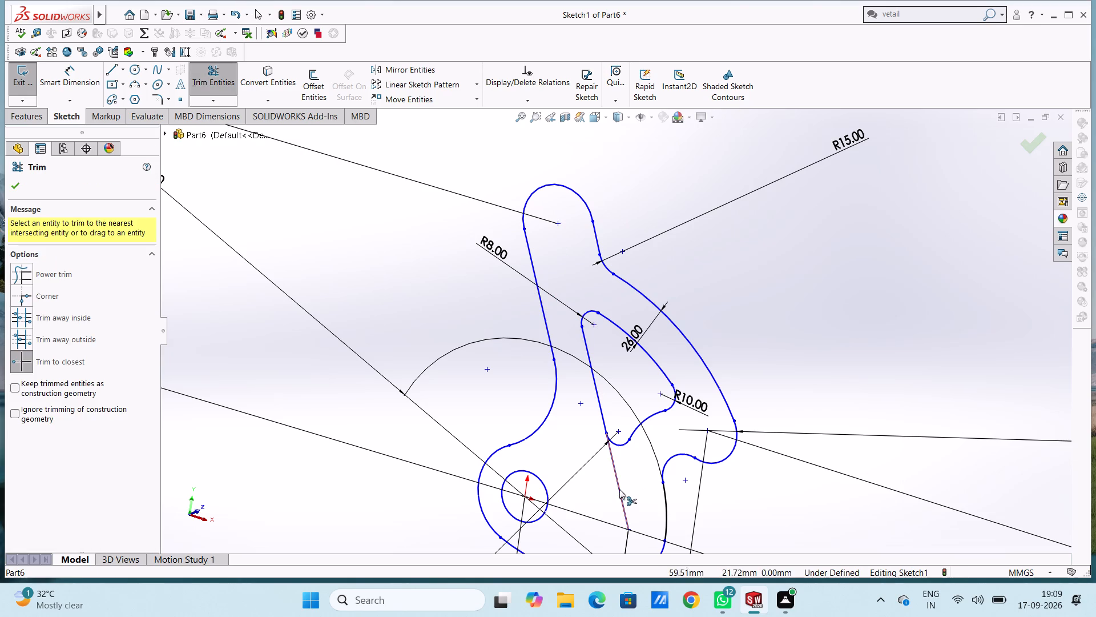
pyautogui.click(619, 488)
pyautogui.press('Escape')
pyautogui.press('Escape')
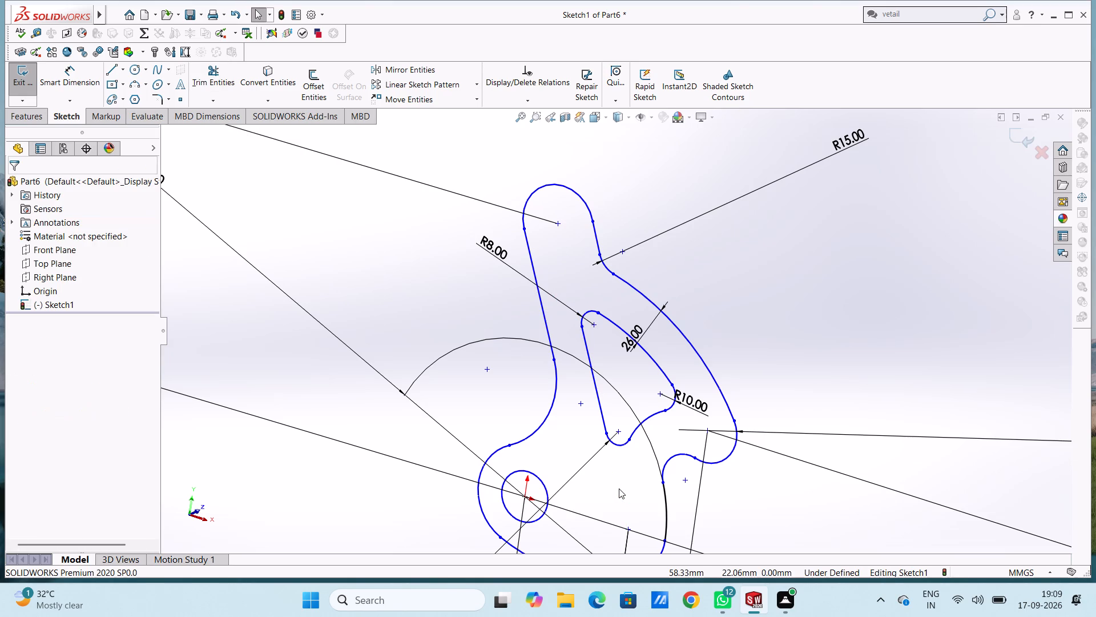
# Extrude the profile region around the pocket and the round hole as a 15 mm blind boss.
pyautogui.scroll(4, 619, 488)
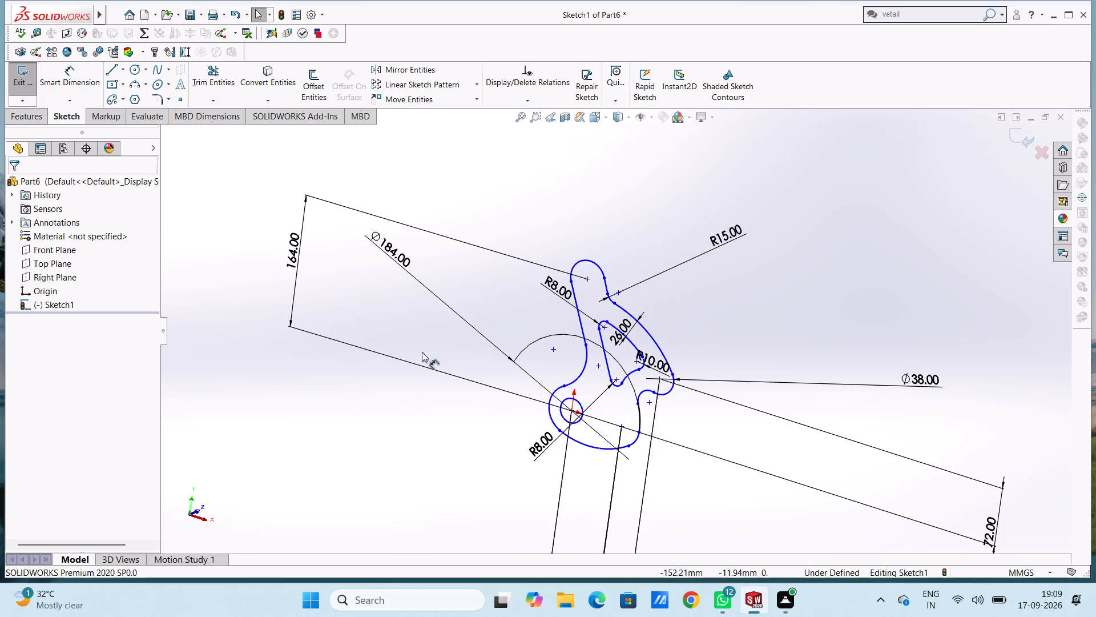
pyautogui.click(29, 114)
pyautogui.click(33, 86)
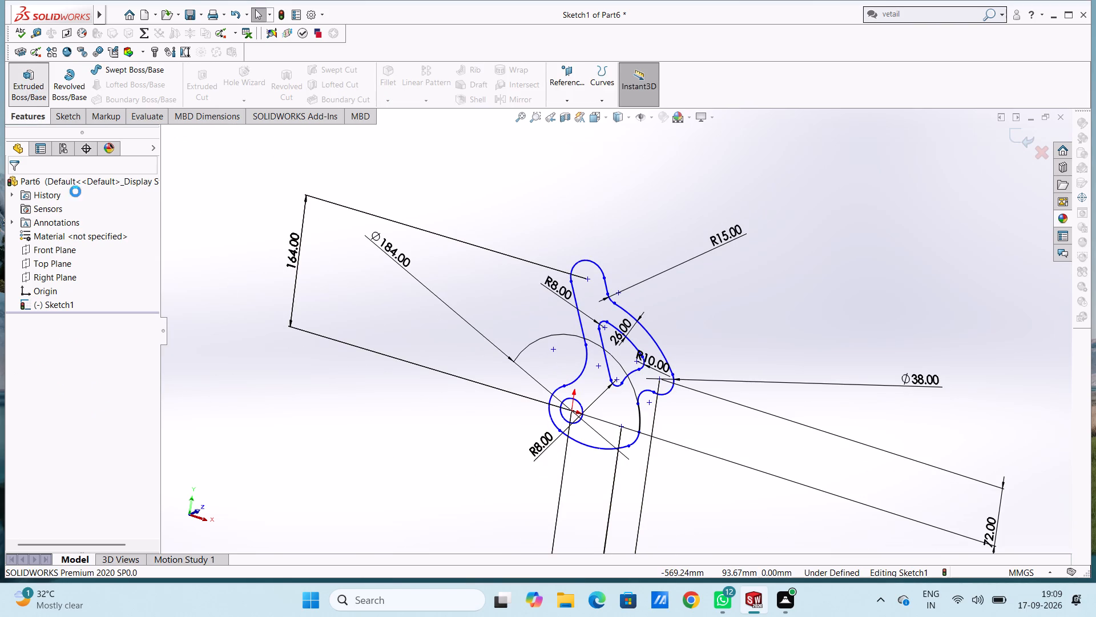
pyautogui.click(593, 323)
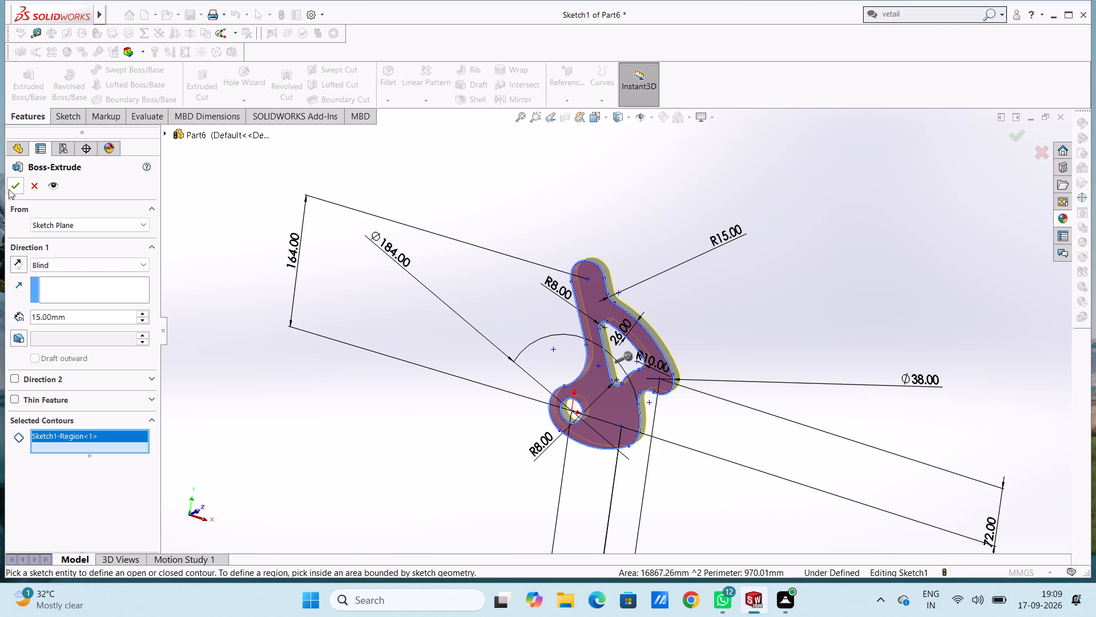
pyautogui.click(13, 186)
pyautogui.click(289, 374)
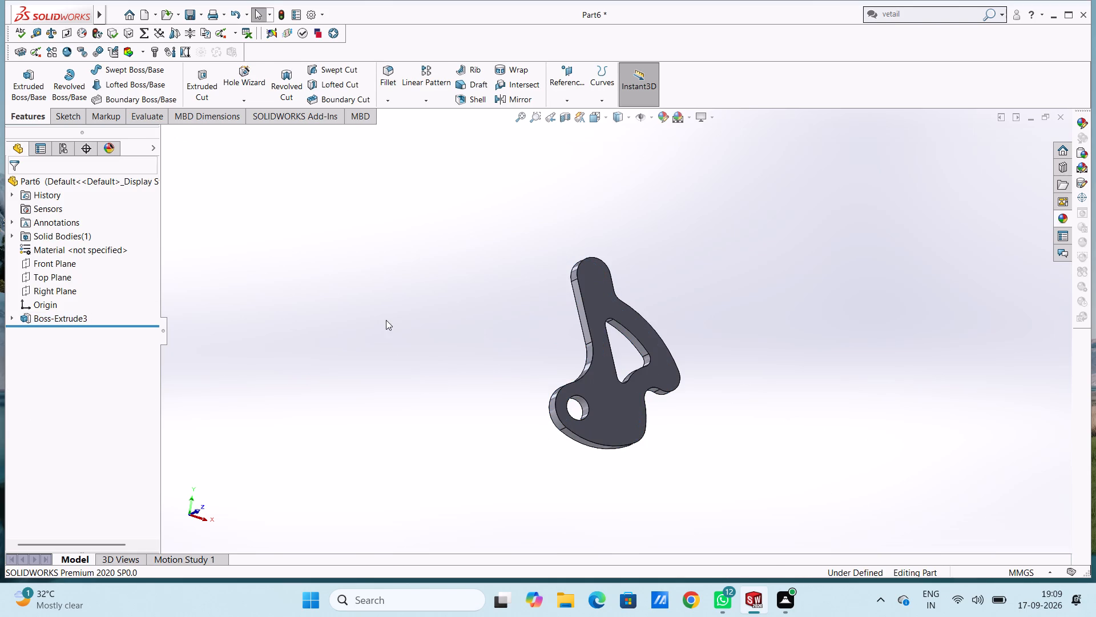
# Examine the extruded solid from several angles and in the standard views from front through bottom.
pyautogui.moveTo(386, 320); pyautogui.dragTo(354, 412, button='middle')
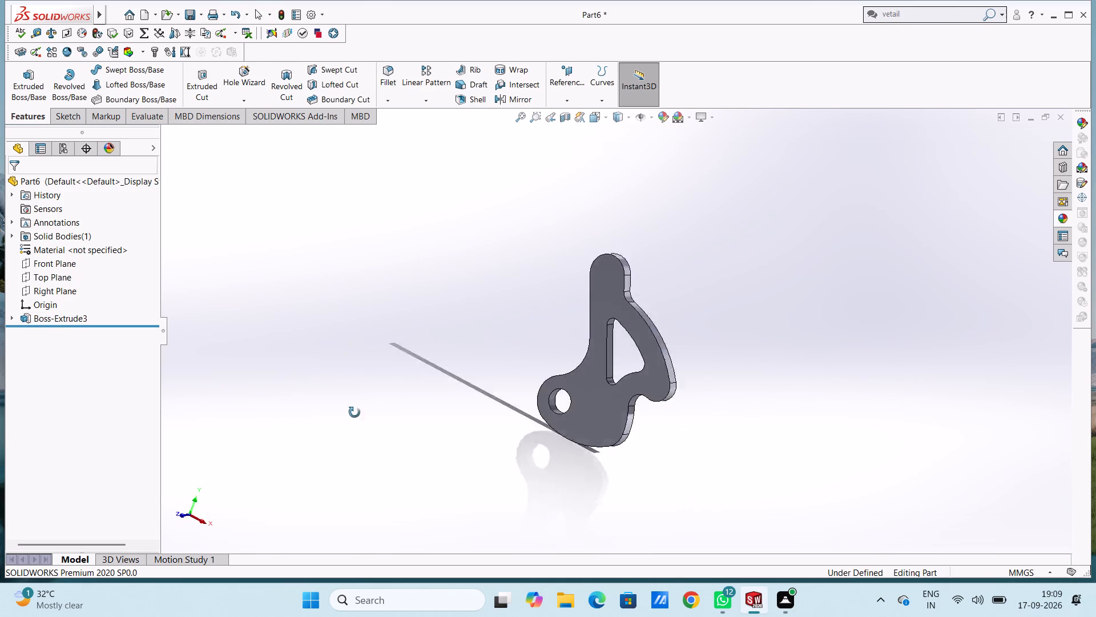
pyautogui.moveTo(354, 412); pyautogui.dragTo(339, 395, button='middle')
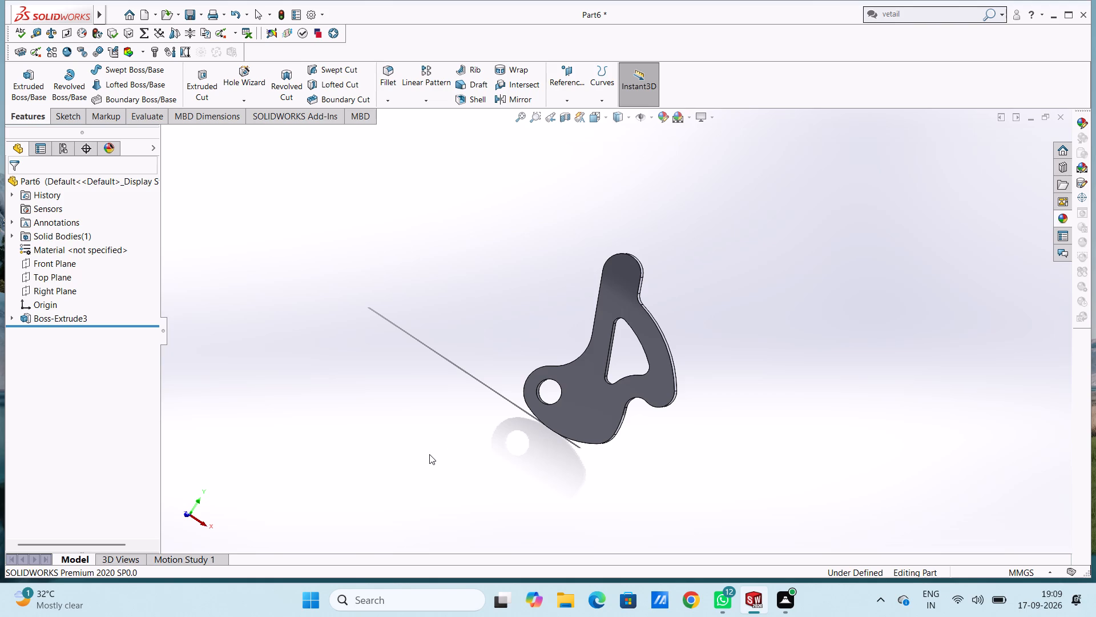
pyautogui.hotkey('ctrl', '1')
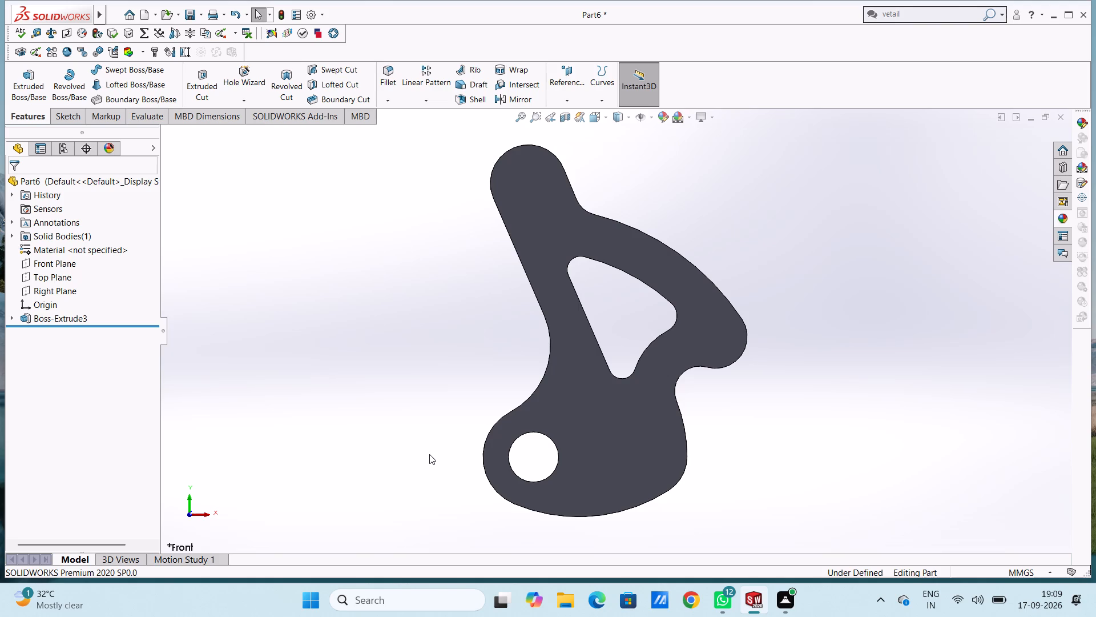
pyautogui.hotkey('ctrl', '1')
pyautogui.hotkey('ctrl', '2')
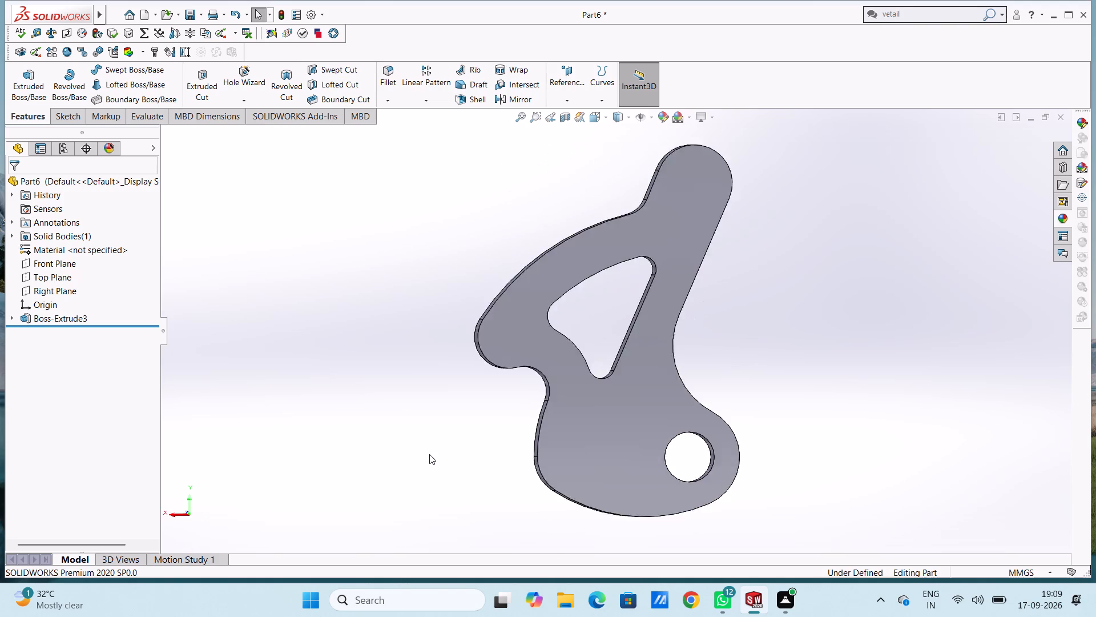
pyautogui.hotkey('ctrl', '3')
pyautogui.hotkey('ctrl', '4')
pyautogui.hotkey('ctrl', '5')
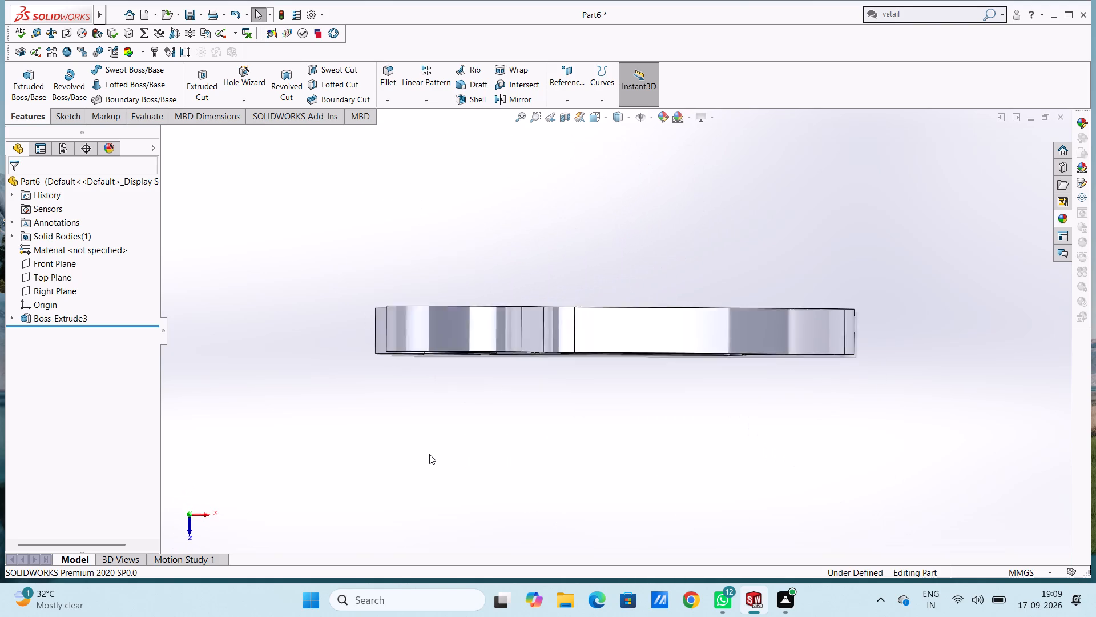
pyautogui.hotkey('ctrl', '6')
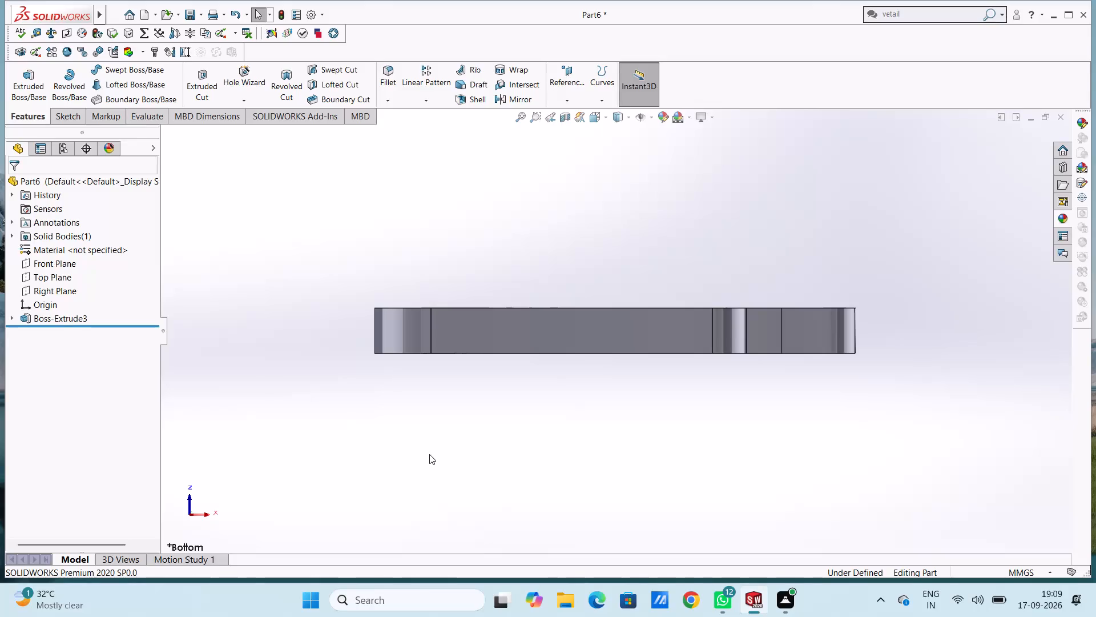
# Create a reference plane offset 7.5 mm from the Front Plane, through the middle of the plate's thickness.
pyautogui.hotkey('ctrl', '5')
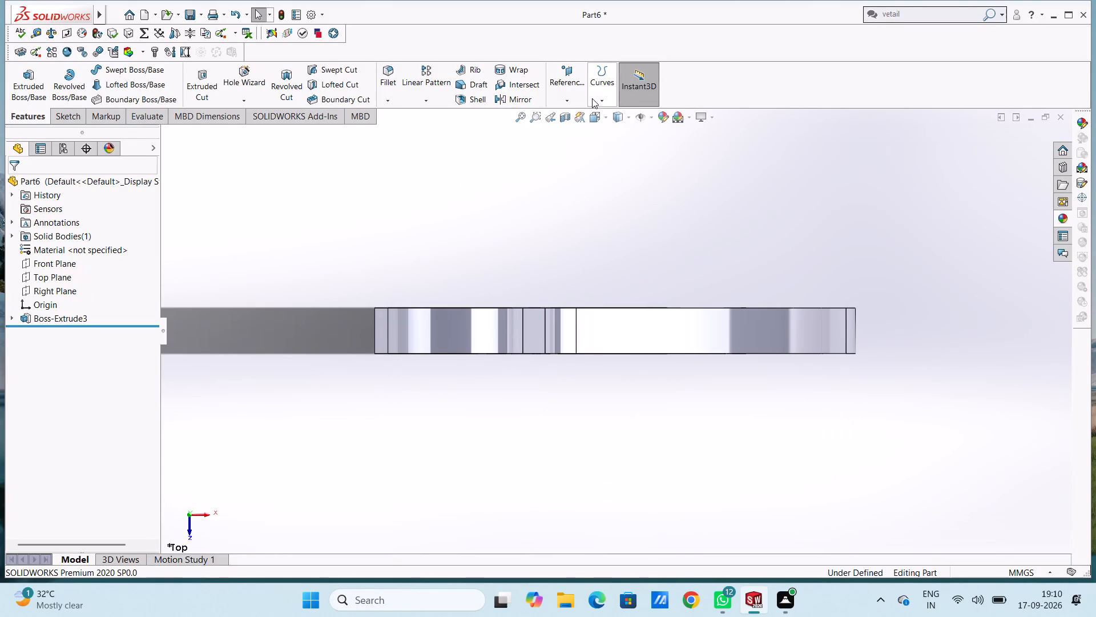
pyautogui.click(575, 75)
pyautogui.click(601, 118)
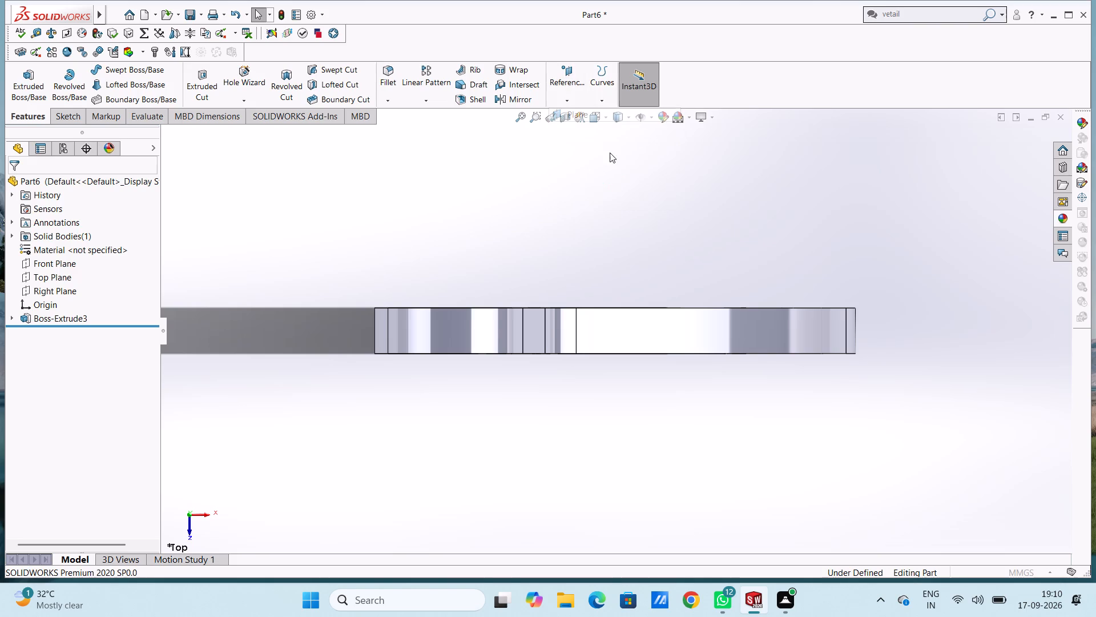
pyautogui.click(214, 133)
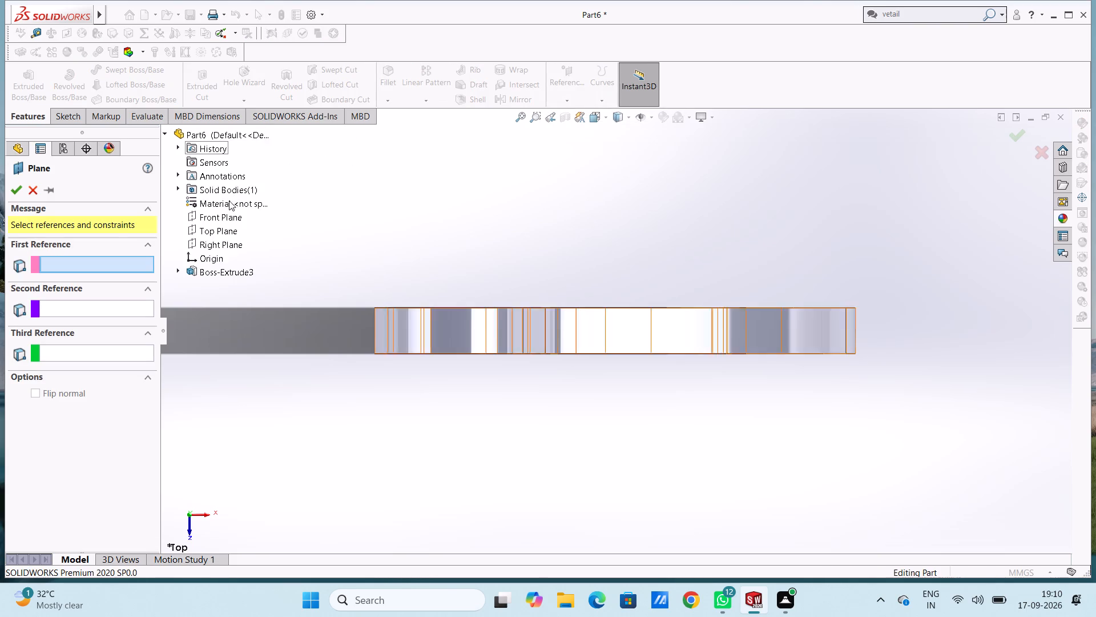
pyautogui.click(216, 218)
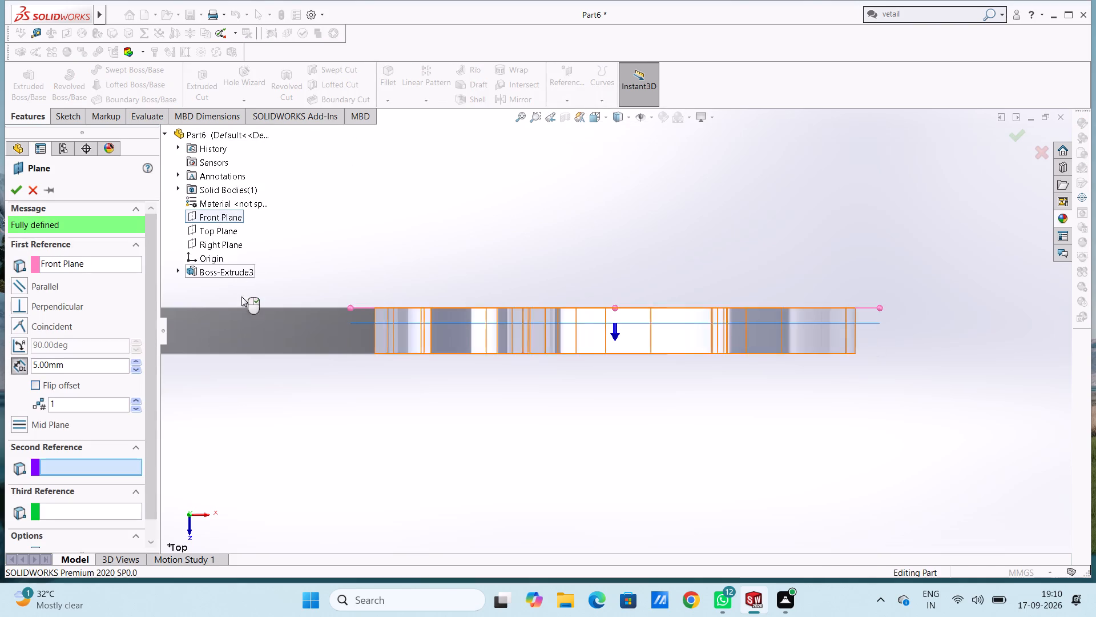
pyautogui.doubleClick(79, 363)
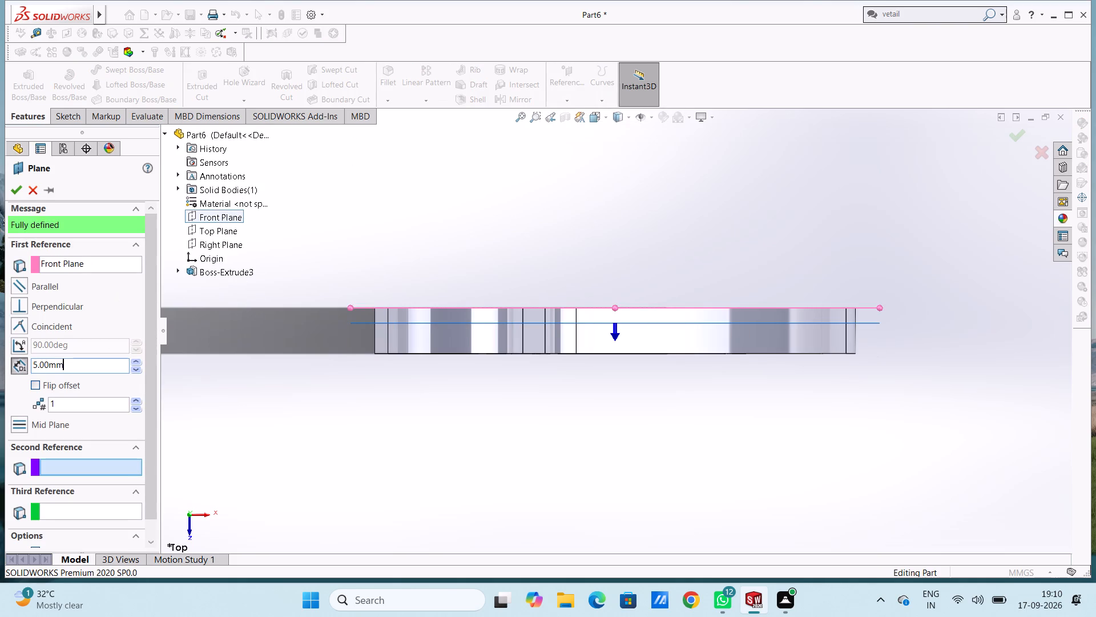
pyautogui.write('7.5')
pyautogui.press('Return')
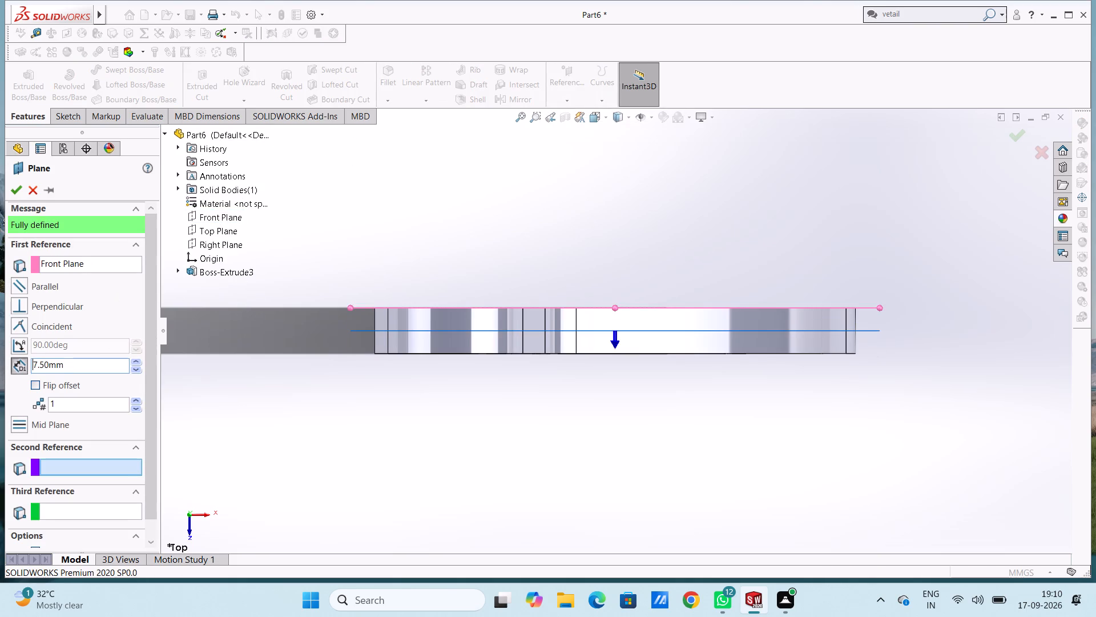
pyautogui.click(19, 193)
pyautogui.click(374, 479)
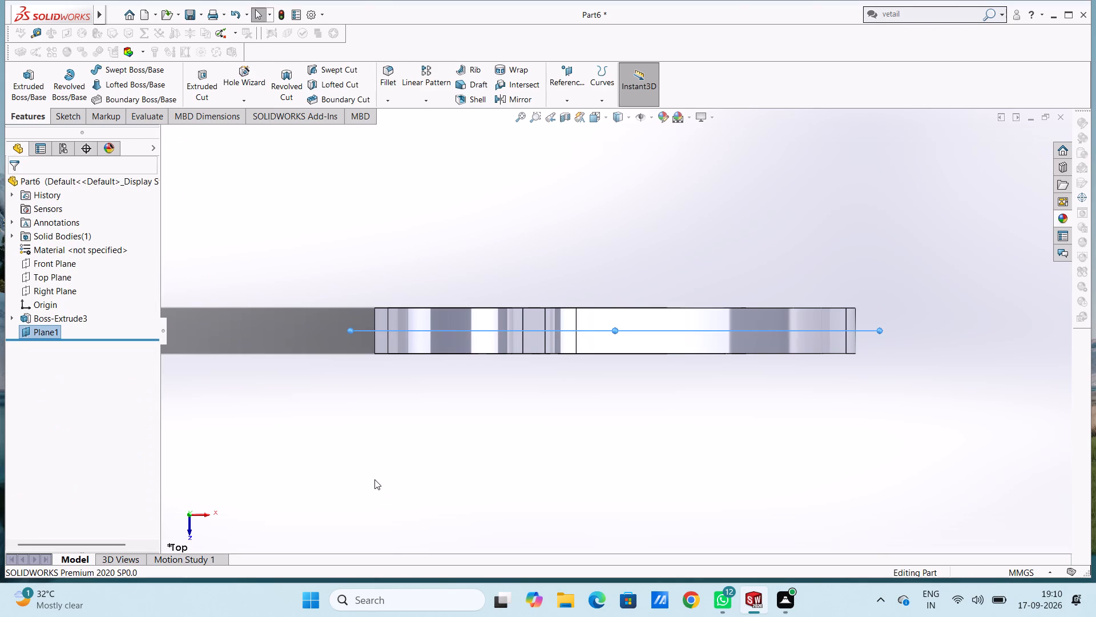
pyautogui.hotkey('ctrl', '1')
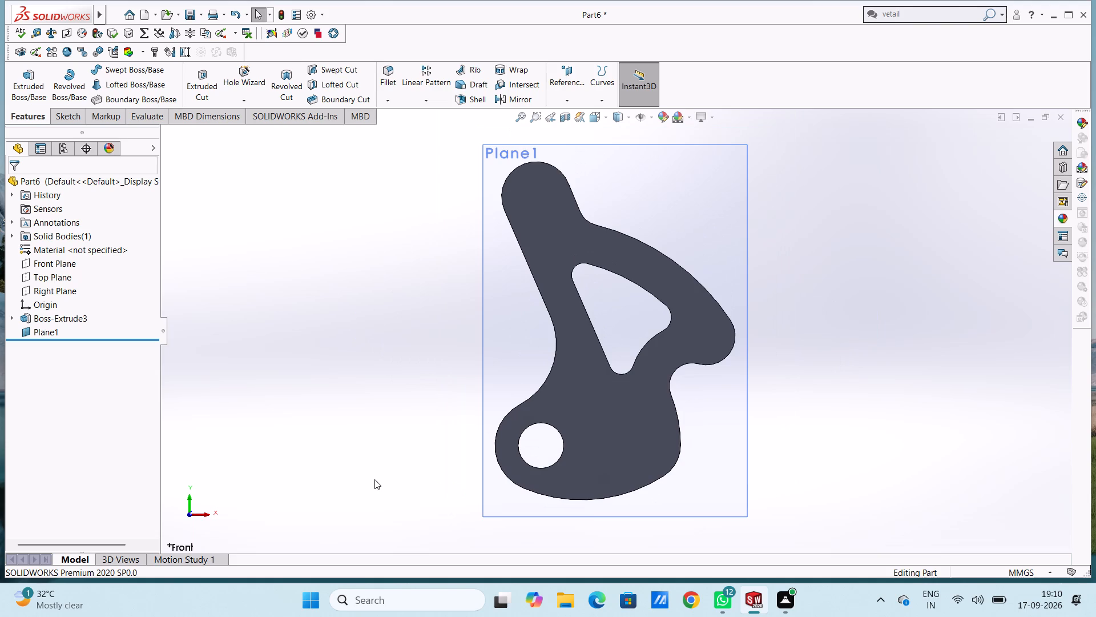
# Sketch two concentric circles of radius 15 mm and 30 mm centred on the origin on the mid-thickness reference plane.
pyautogui.click(506, 355)
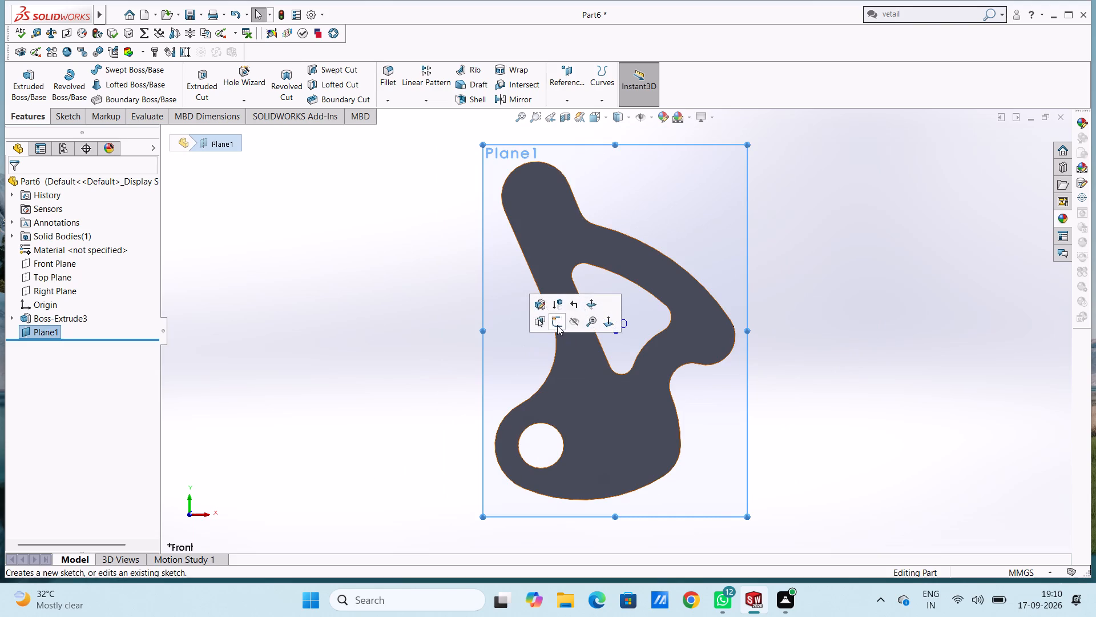
pyautogui.click(557, 322)
pyautogui.click(334, 364)
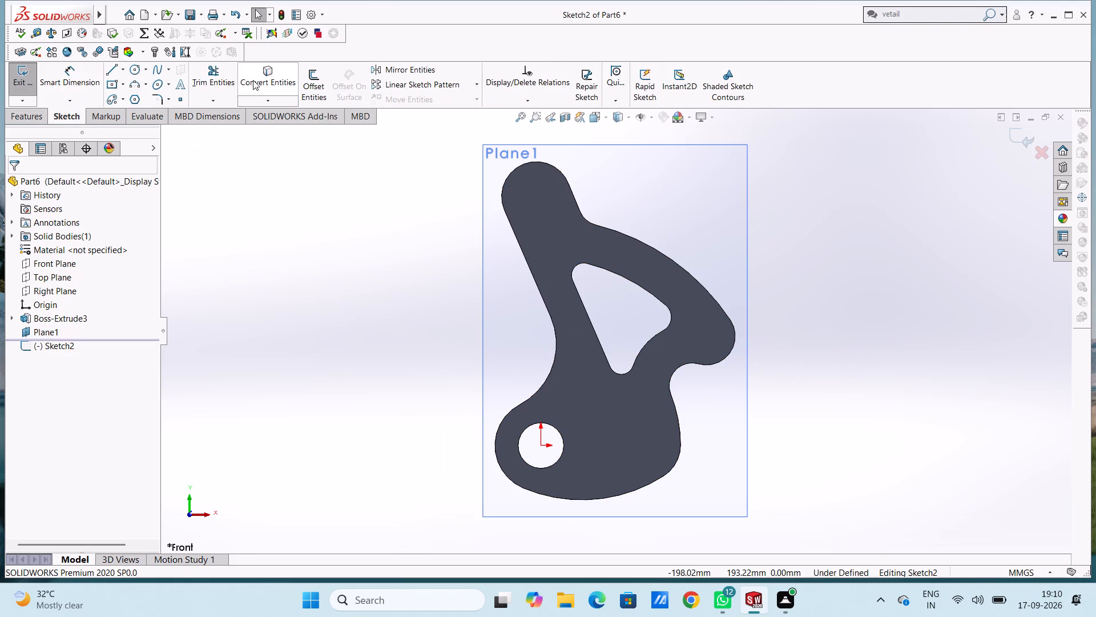
pyautogui.click(136, 71)
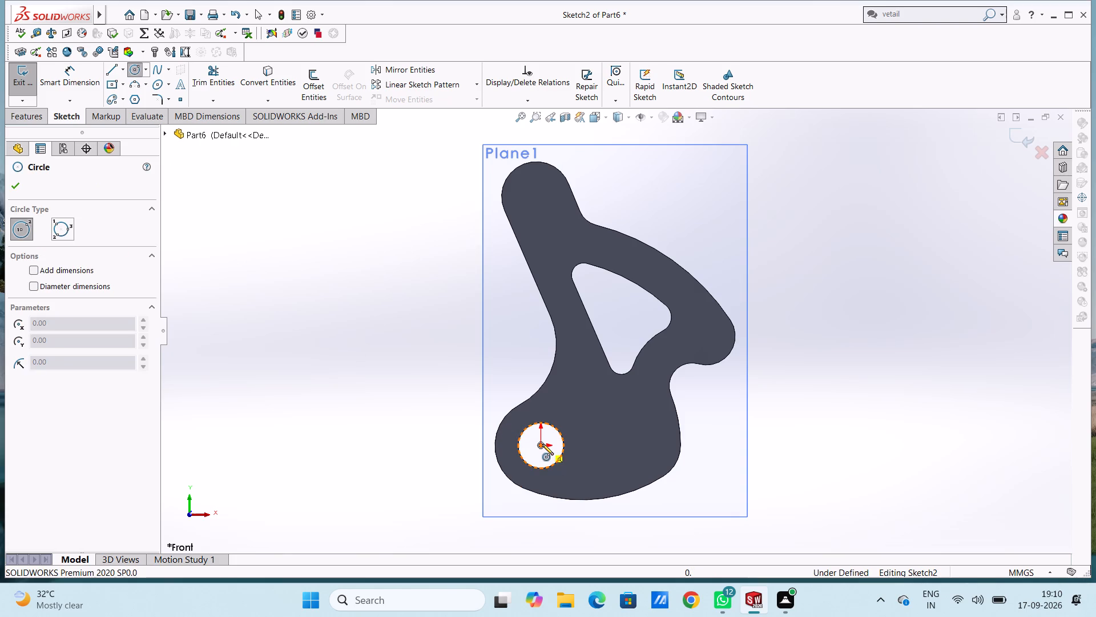
pyautogui.click(542, 444)
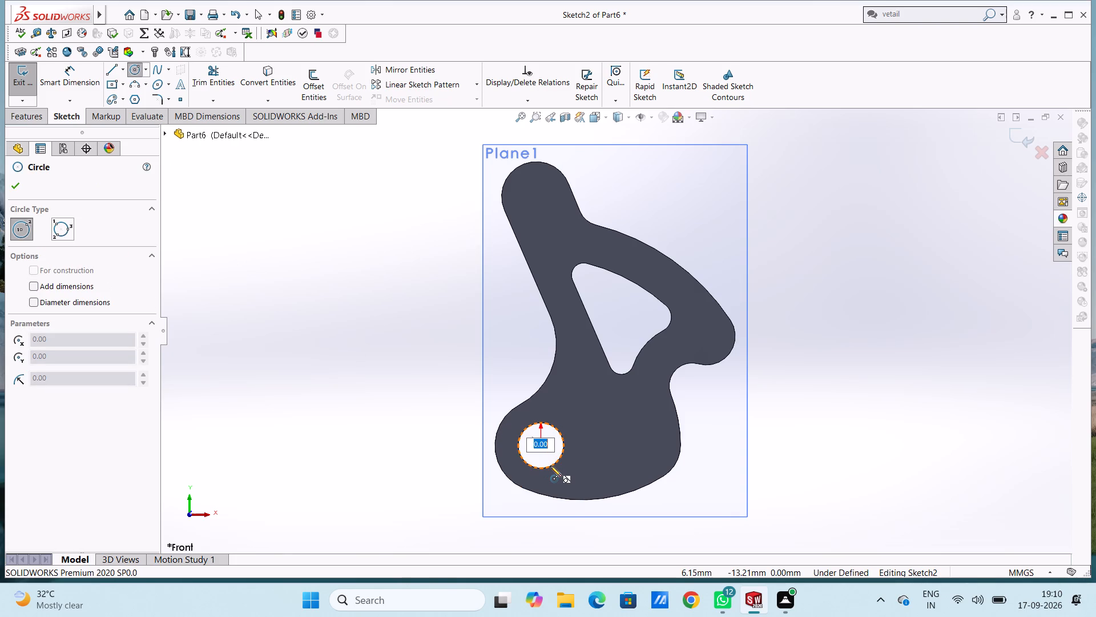
pyautogui.write('15')
pyautogui.press('Return')
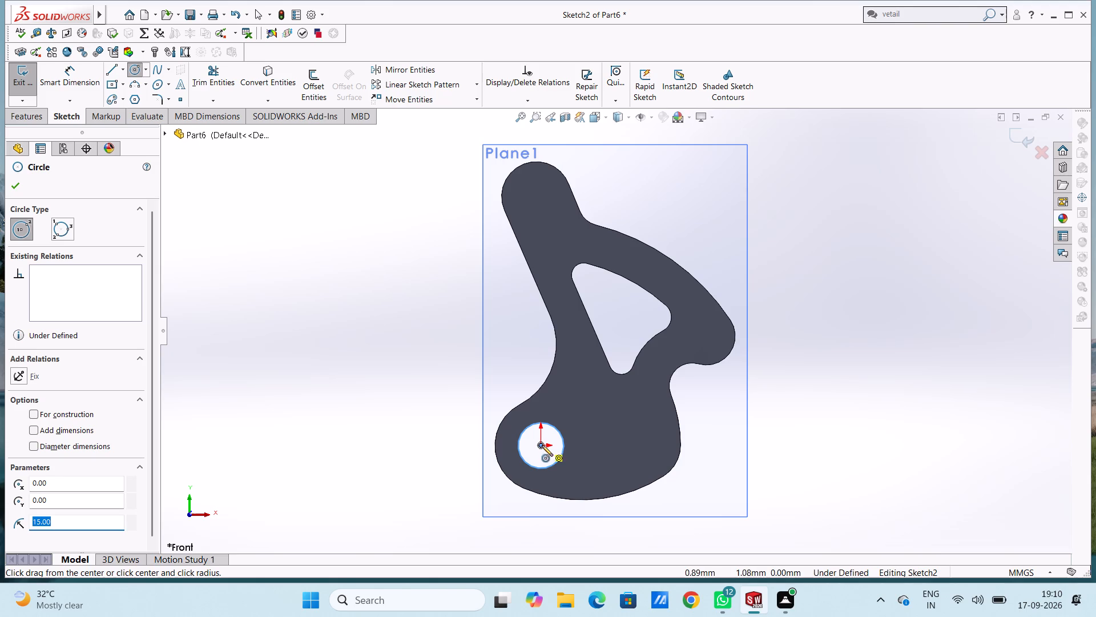
pyautogui.click(541, 446)
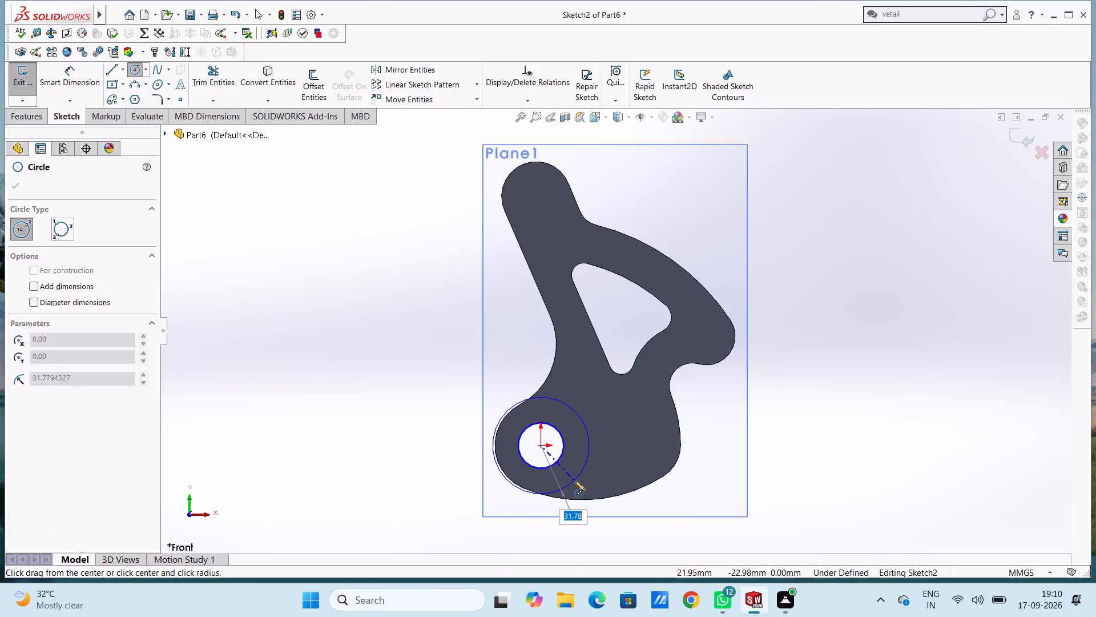
pyautogui.write('30')
pyautogui.press('Return')
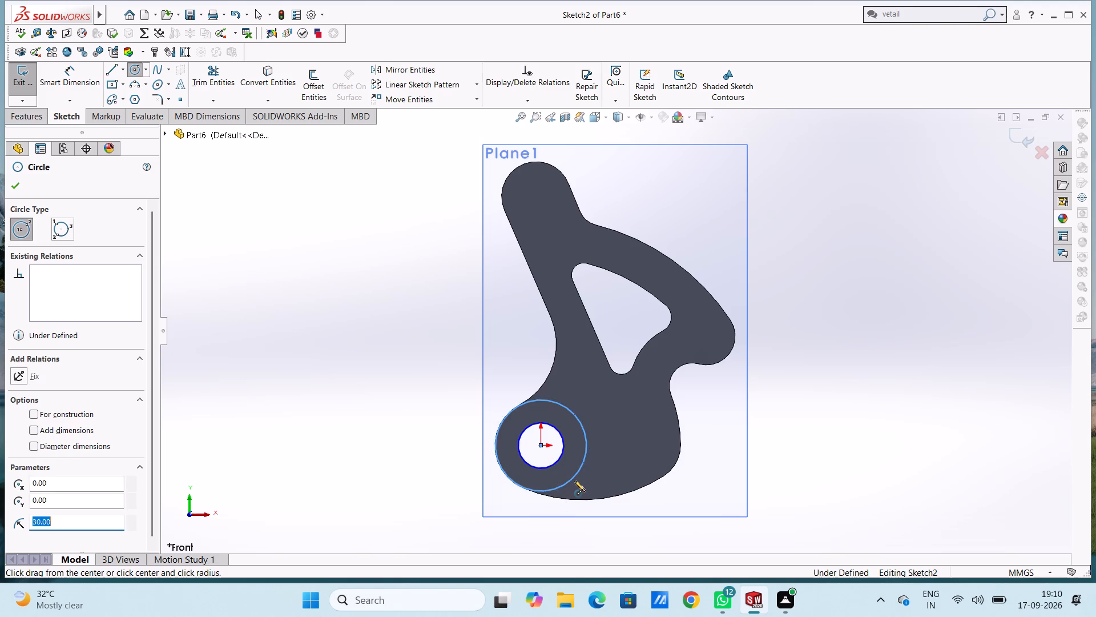
pyautogui.press('Escape')
pyautogui.press('Escape')
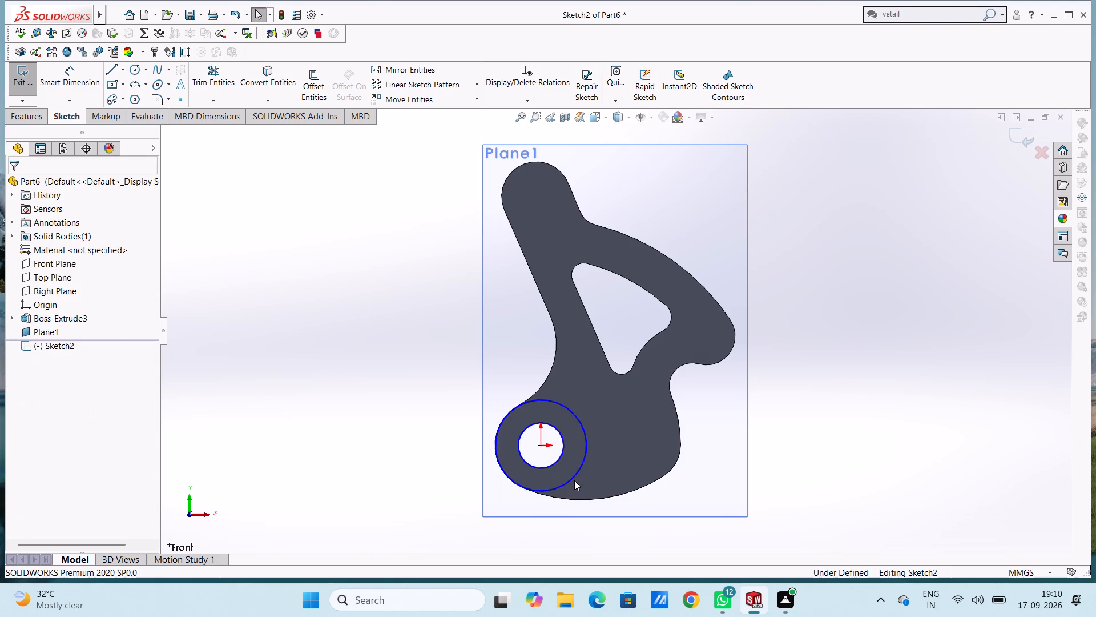
# Dimension the outer circle's diameter as 60 mm and the inner circle's diameter as 30 mm.
pyautogui.scroll(-5, 545, 466)
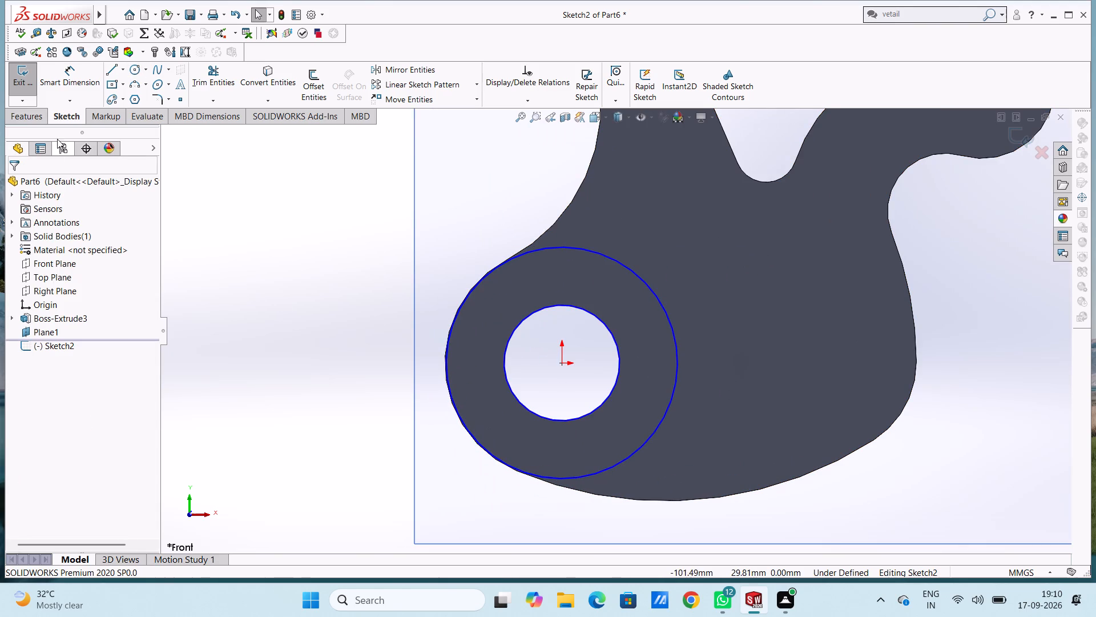
pyautogui.click(81, 82)
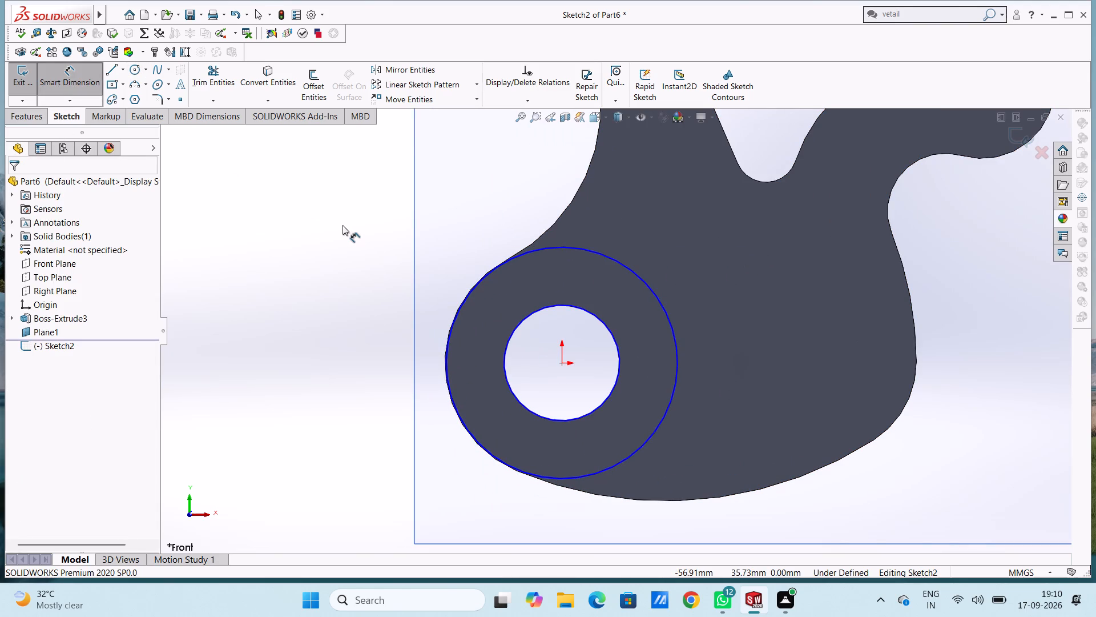
pyautogui.click(470, 295)
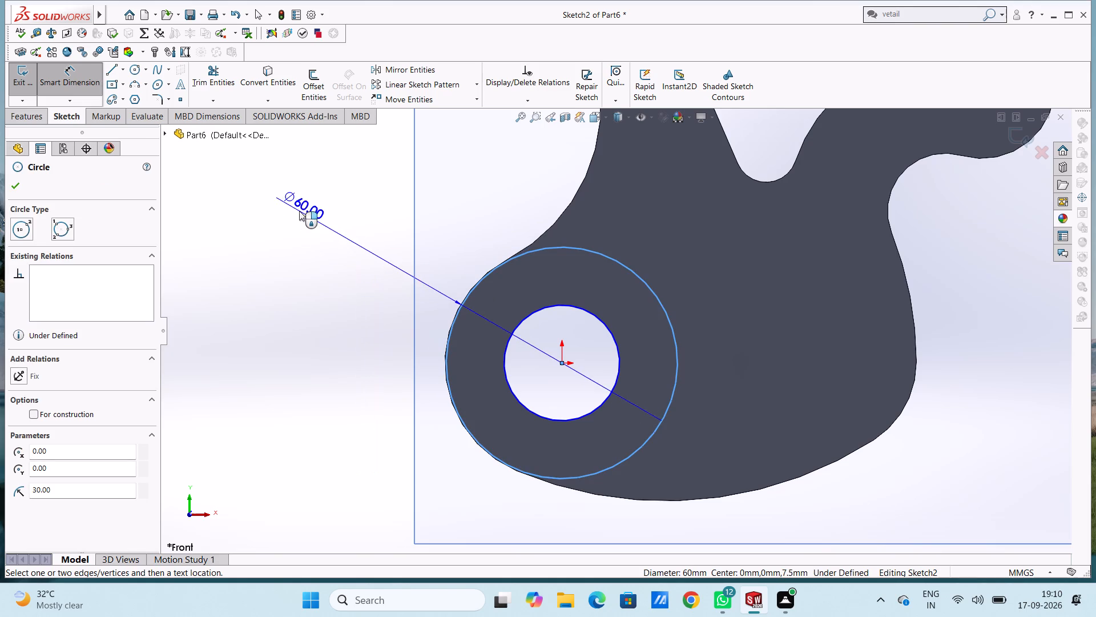
pyautogui.scroll(3, 299, 211)
pyautogui.click(283, 195)
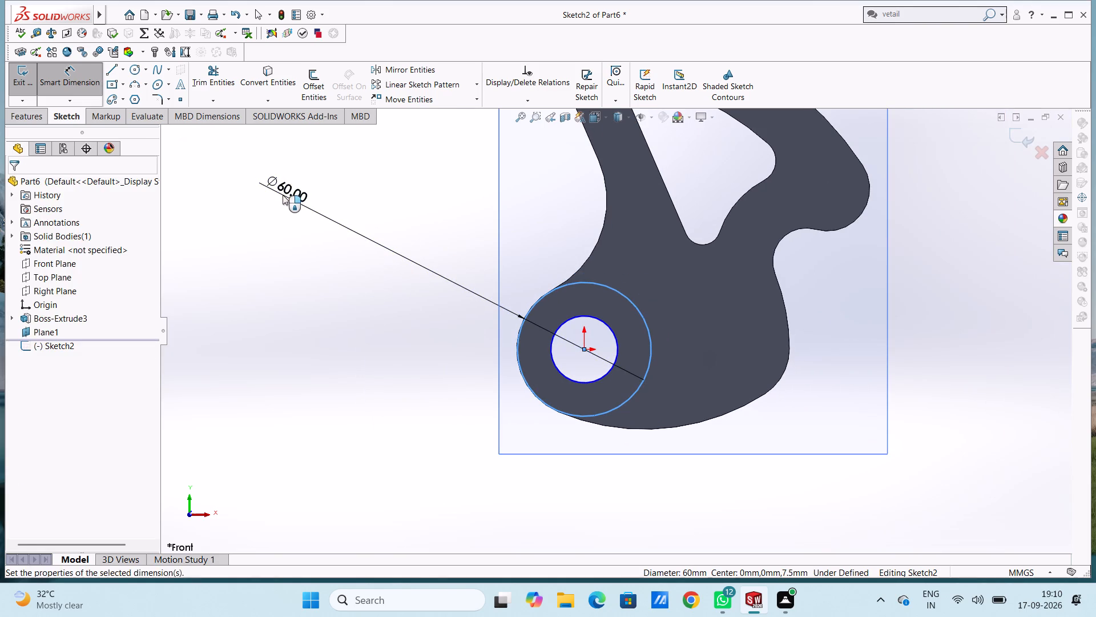
pyautogui.click(231, 178)
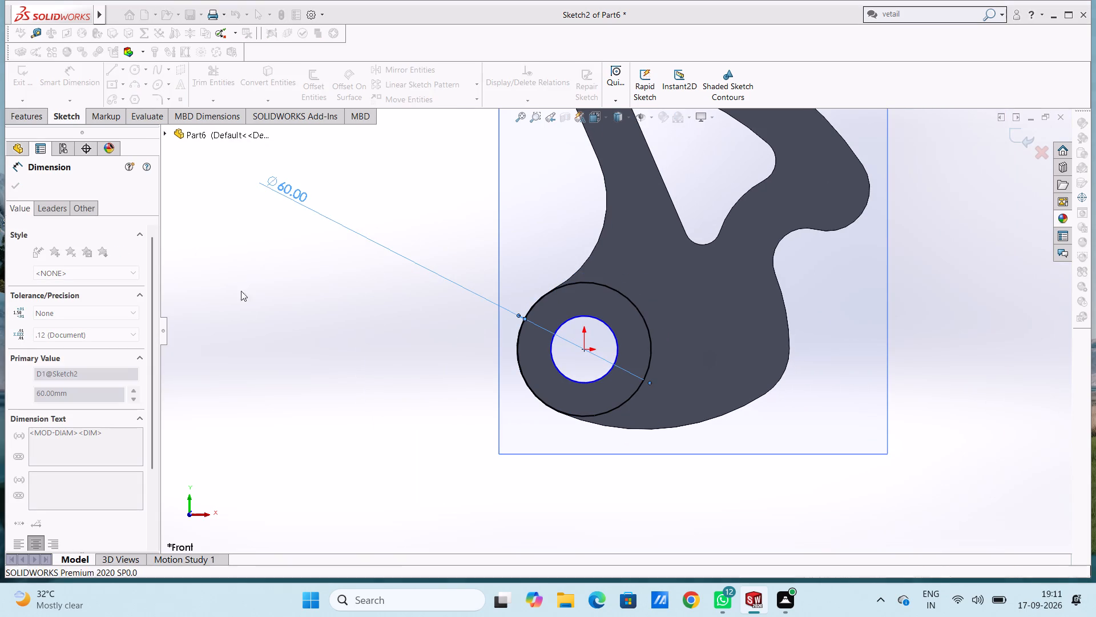
pyautogui.click(241, 309)
pyautogui.click(553, 342)
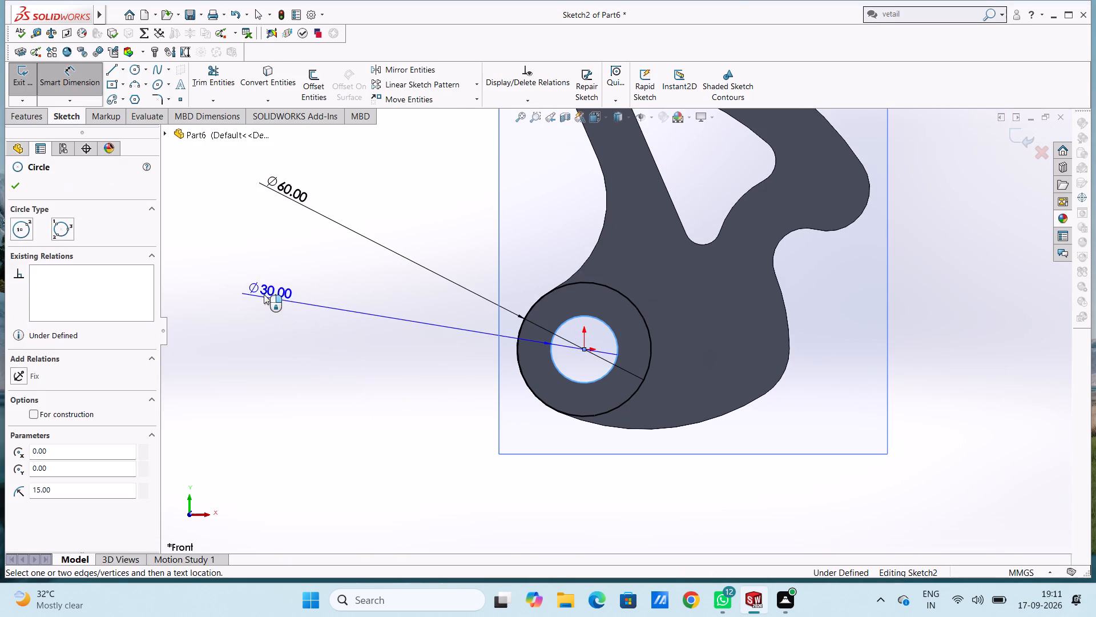
pyautogui.click(260, 289)
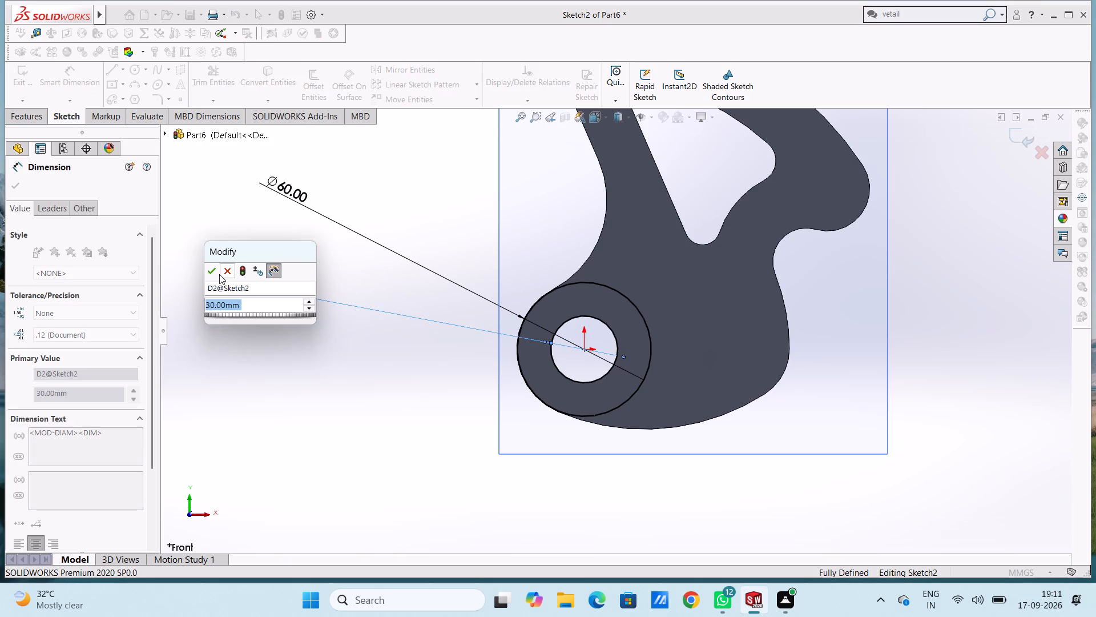
pyautogui.click(212, 270)
pyautogui.click(233, 246)
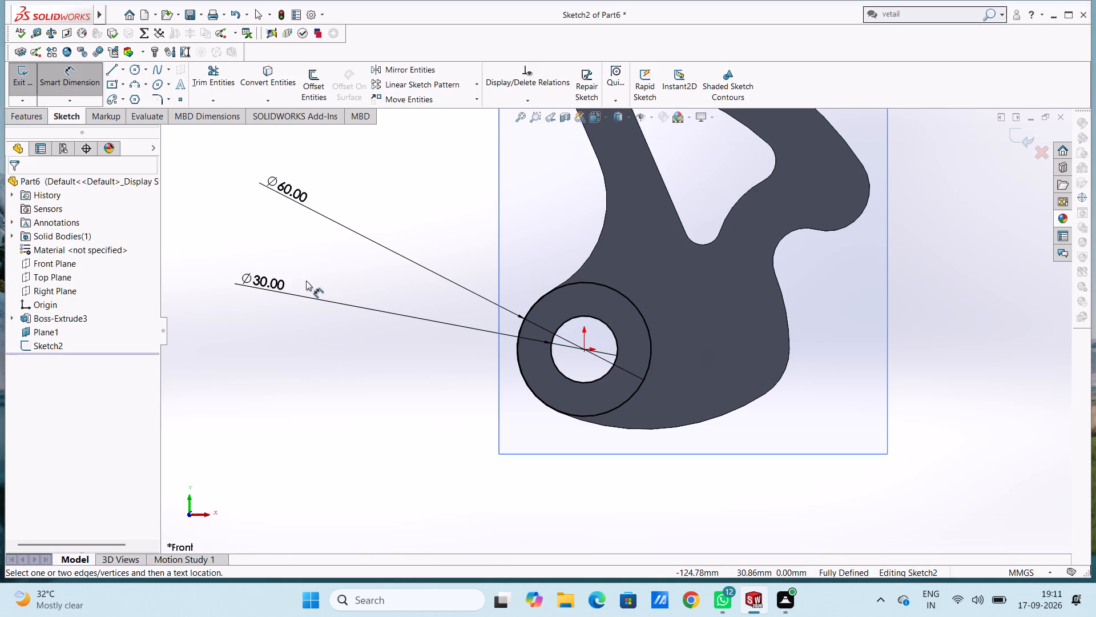
pyautogui.press('Escape')
# Extrude the ring between the two circles as a mid-plane boss with a depth of 40 mm, merged with the plate.
pyautogui.hotkey('ctrl', '7')
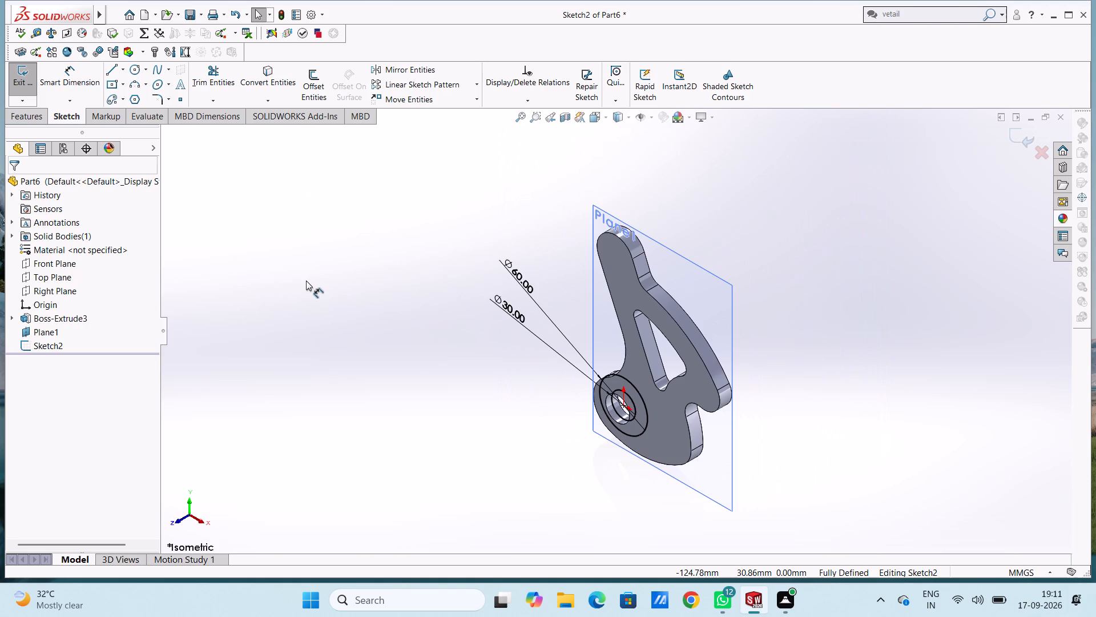
pyautogui.click(31, 118)
pyautogui.click(26, 90)
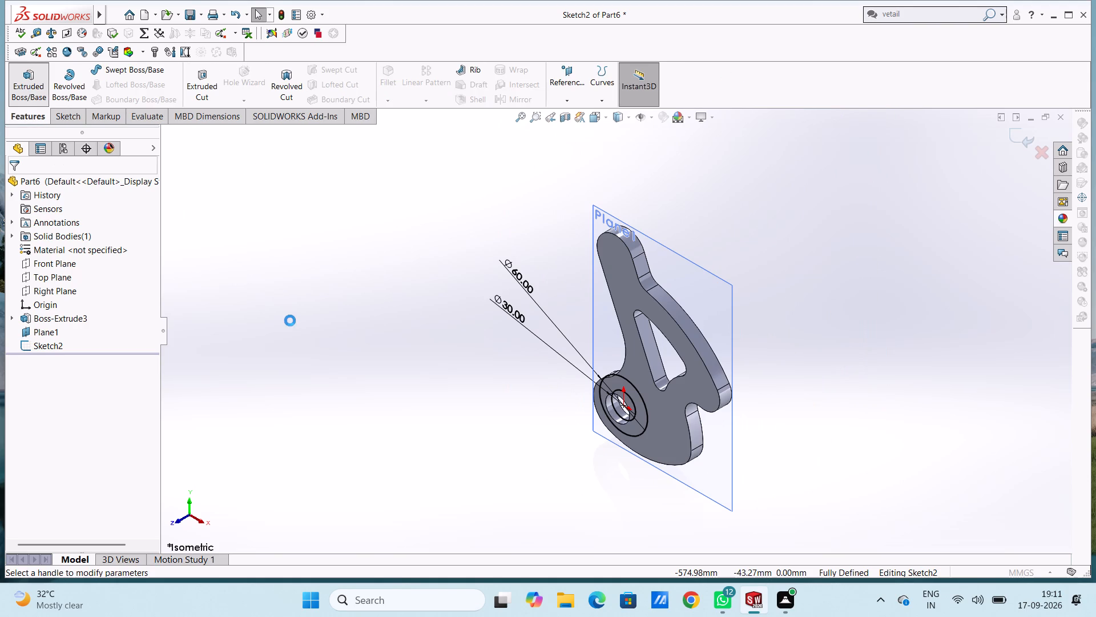
pyautogui.click(135, 267)
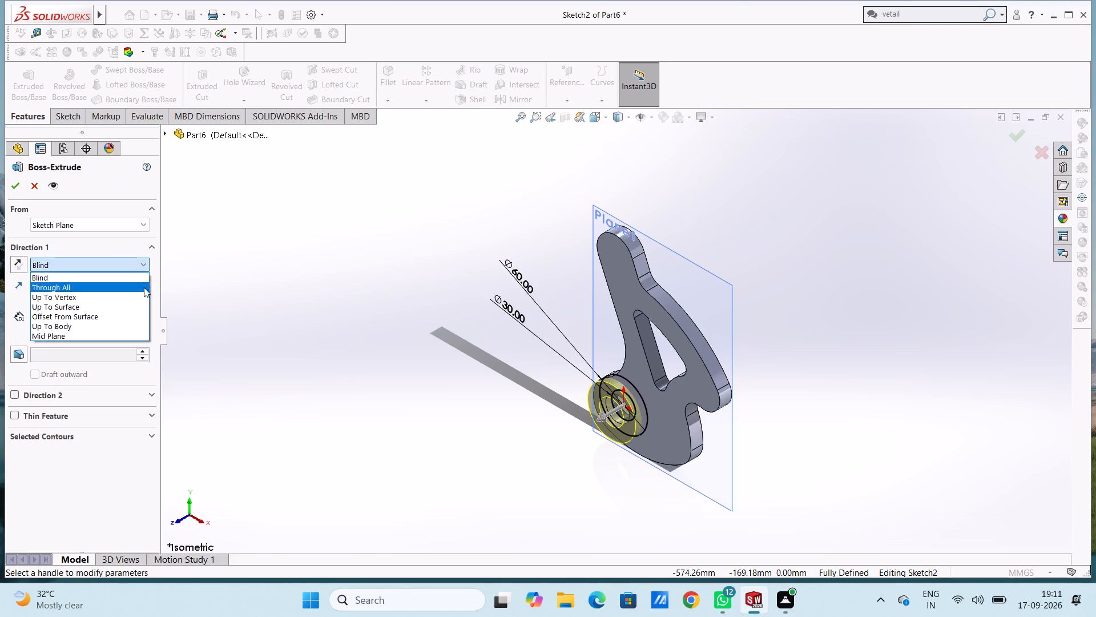
pyautogui.click(100, 334)
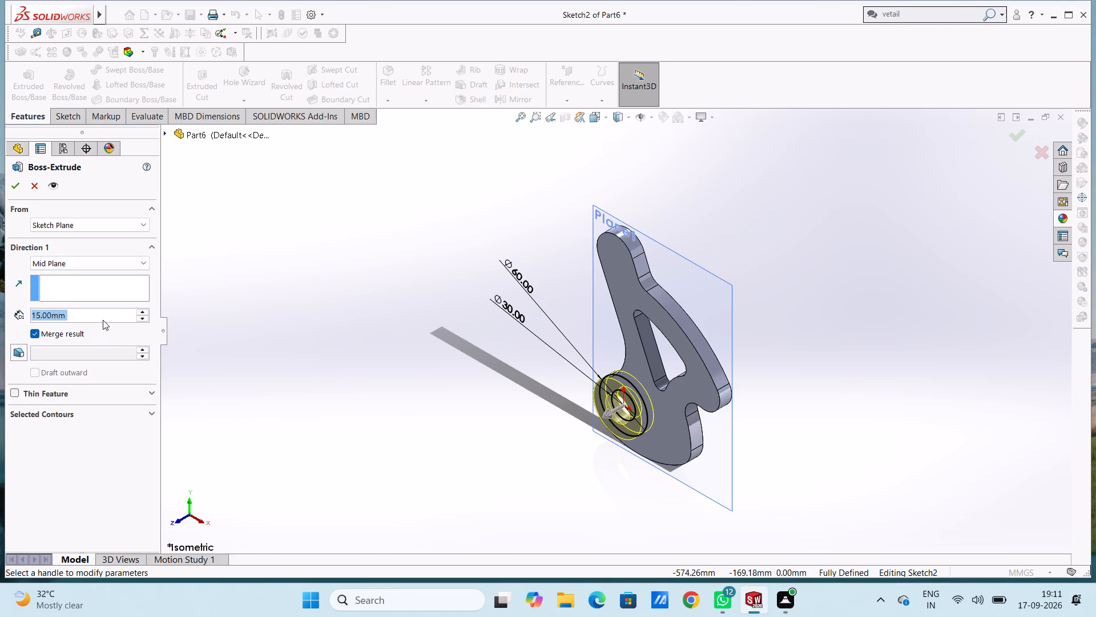
pyautogui.write('30')
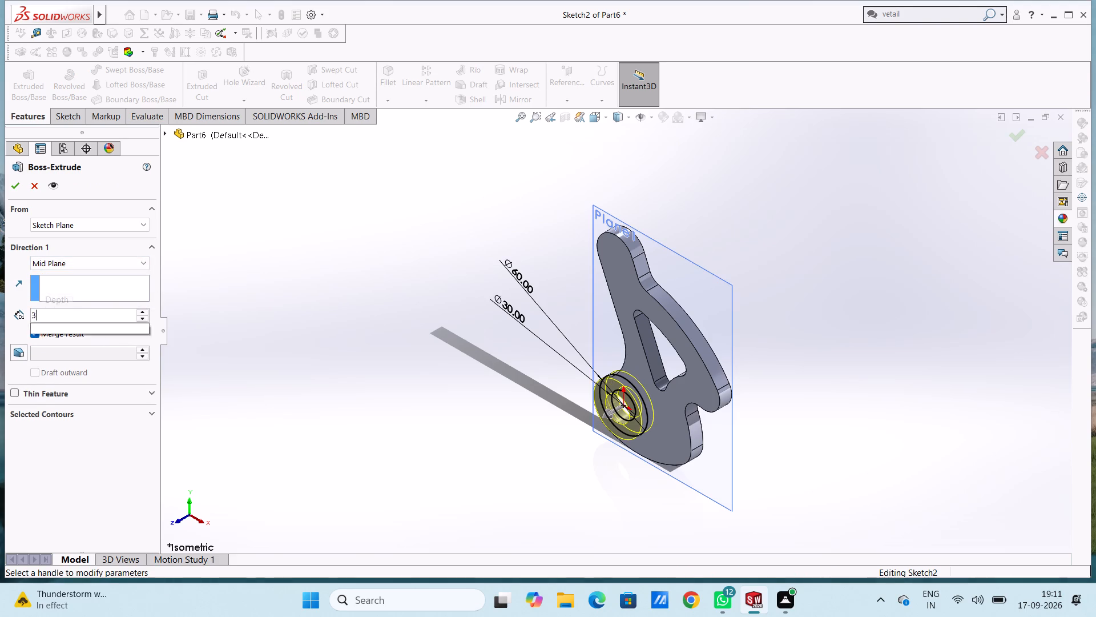
pyautogui.press('Return')
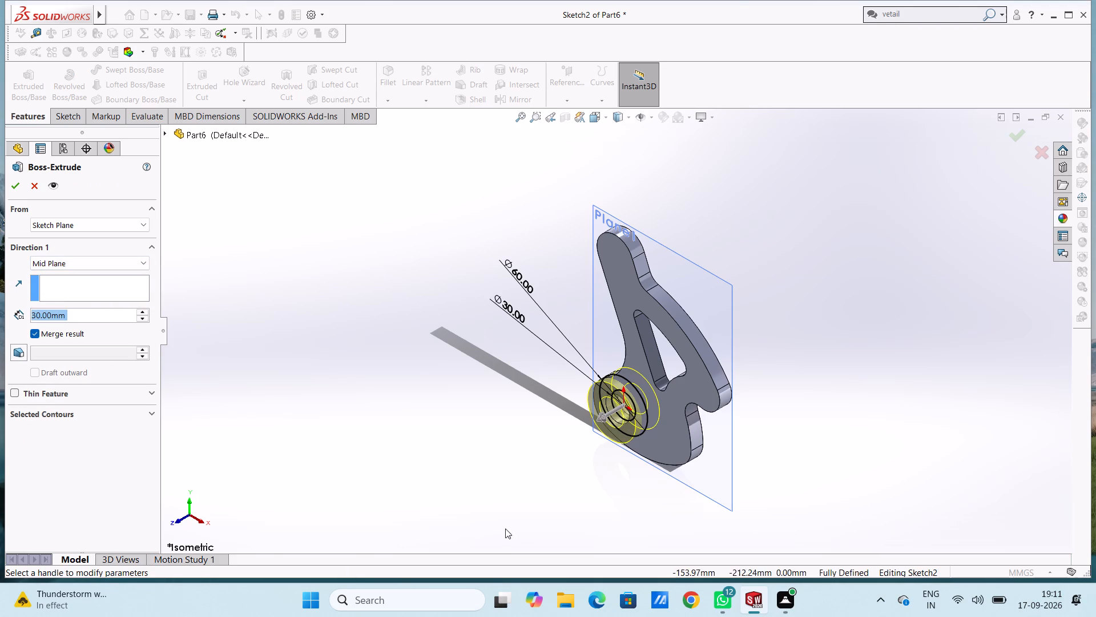
pyautogui.moveTo(549, 455); pyautogui.dragTo(464, 415, button='middle')
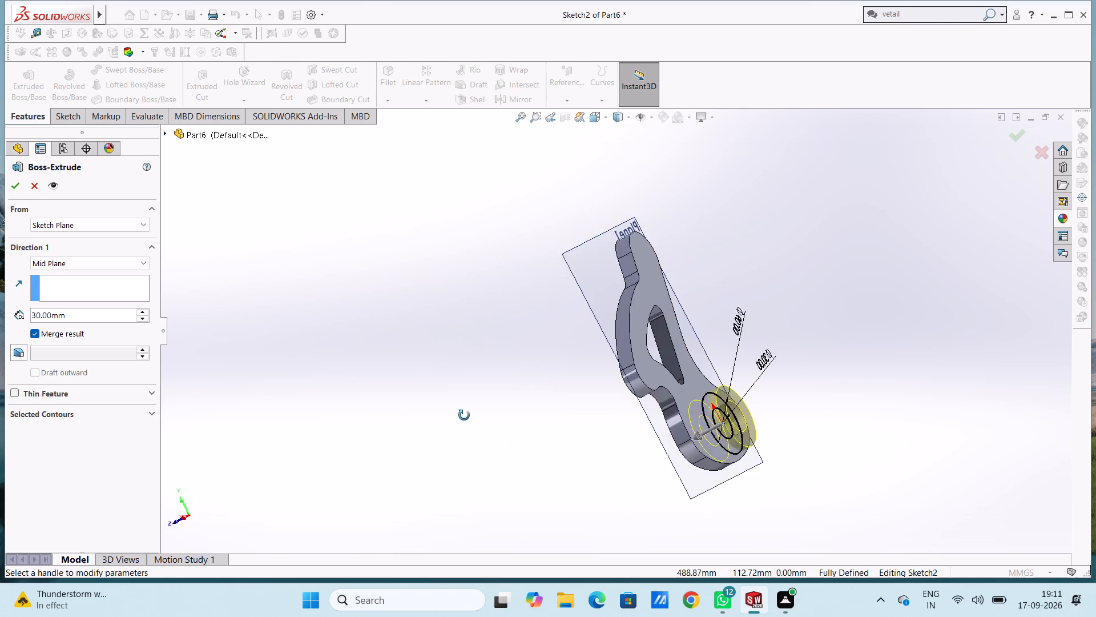
pyautogui.moveTo(464, 415); pyautogui.dragTo(523, 410, button='middle')
pyautogui.doubleClick(87, 319)
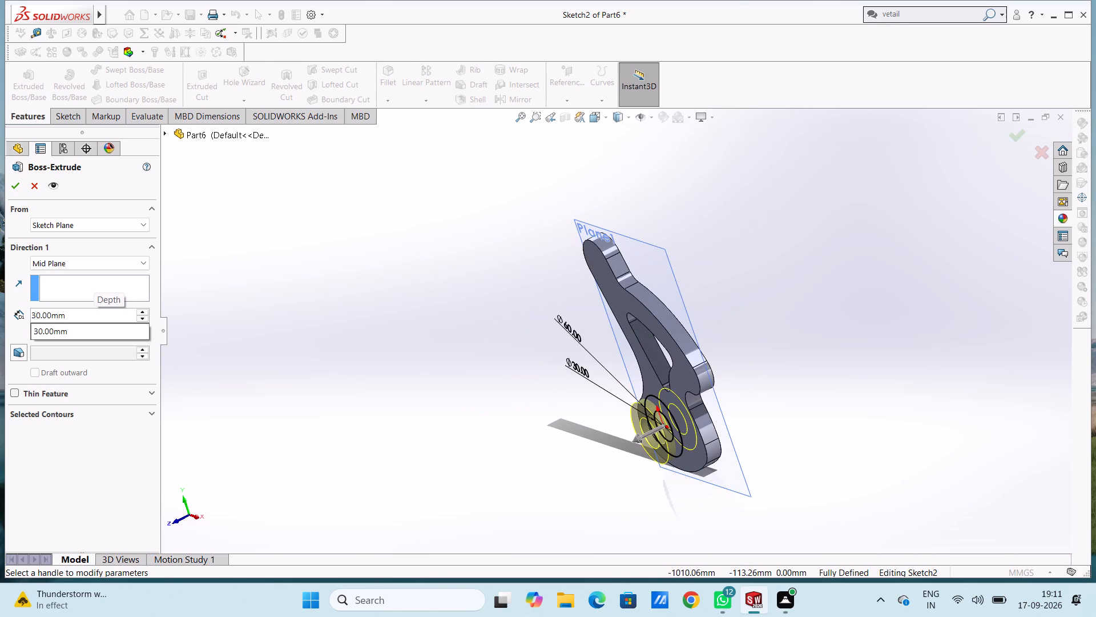
pyautogui.doubleClick(88, 319)
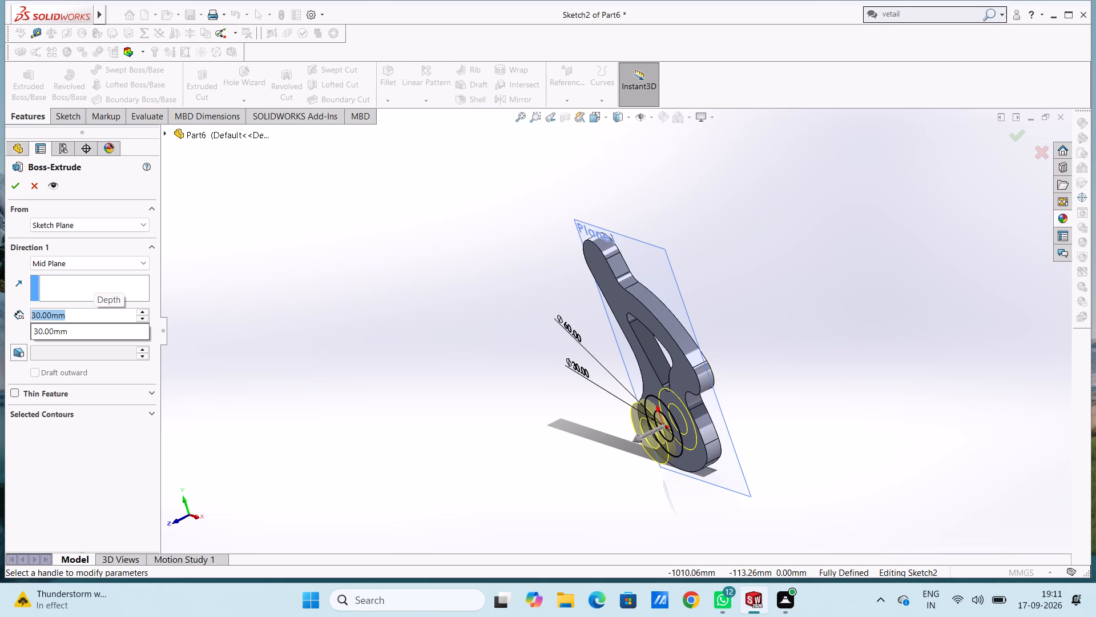
pyautogui.write('40')
pyautogui.press('Return')
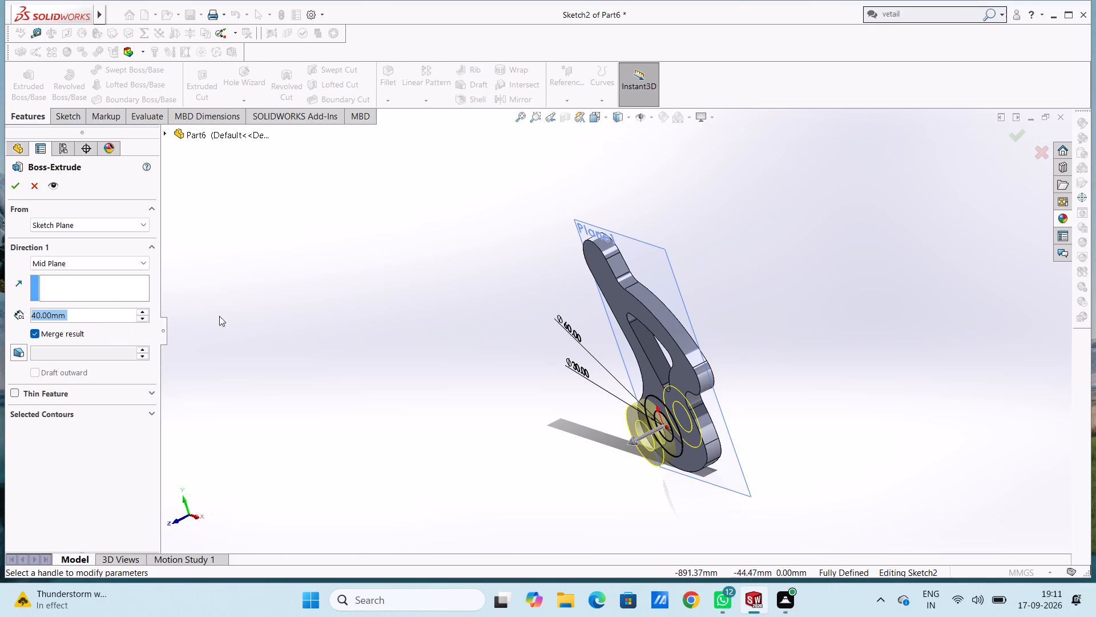
pyautogui.scroll(1, 342, 270)
pyautogui.moveTo(342, 270); pyautogui.dragTo(545, 302, button='middle')
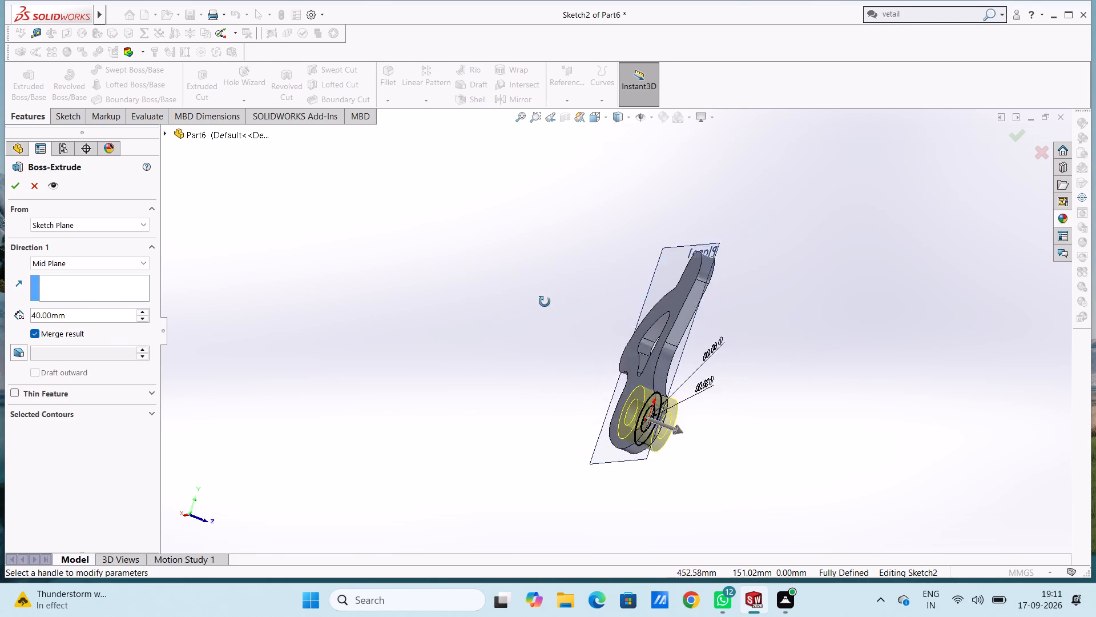
pyautogui.moveTo(545, 302); pyautogui.dragTo(517, 337, button='middle')
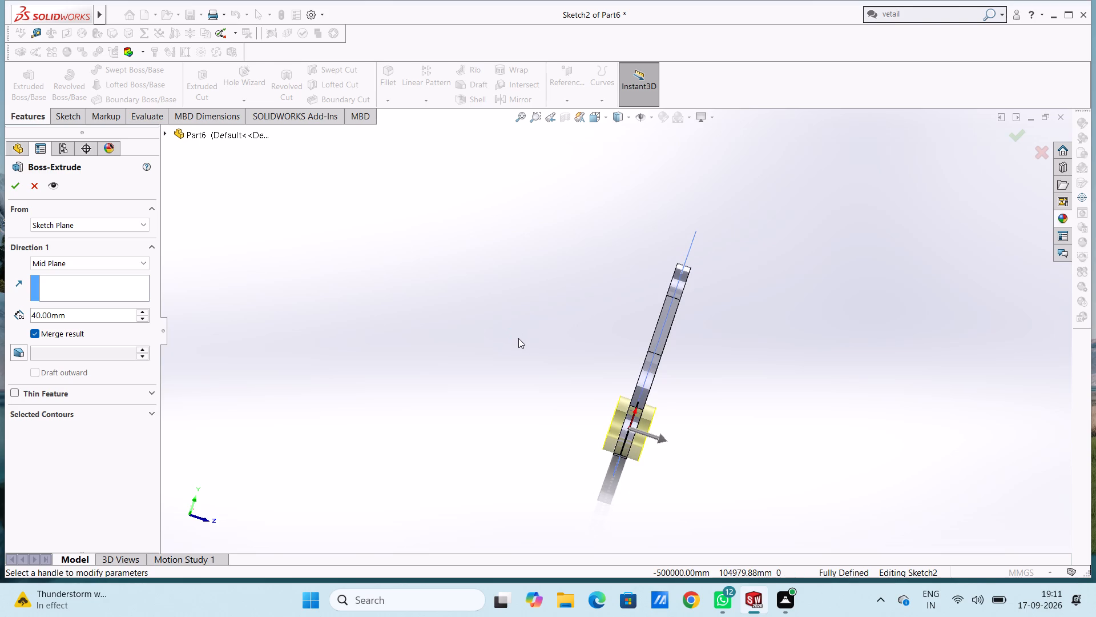
pyautogui.click(12, 186)
# Examine the cylindrical hub around the round hole and its fit on both sides of the plate from several angles.
pyautogui.moveTo(591, 385); pyautogui.dragTo(549, 366, button='middle')
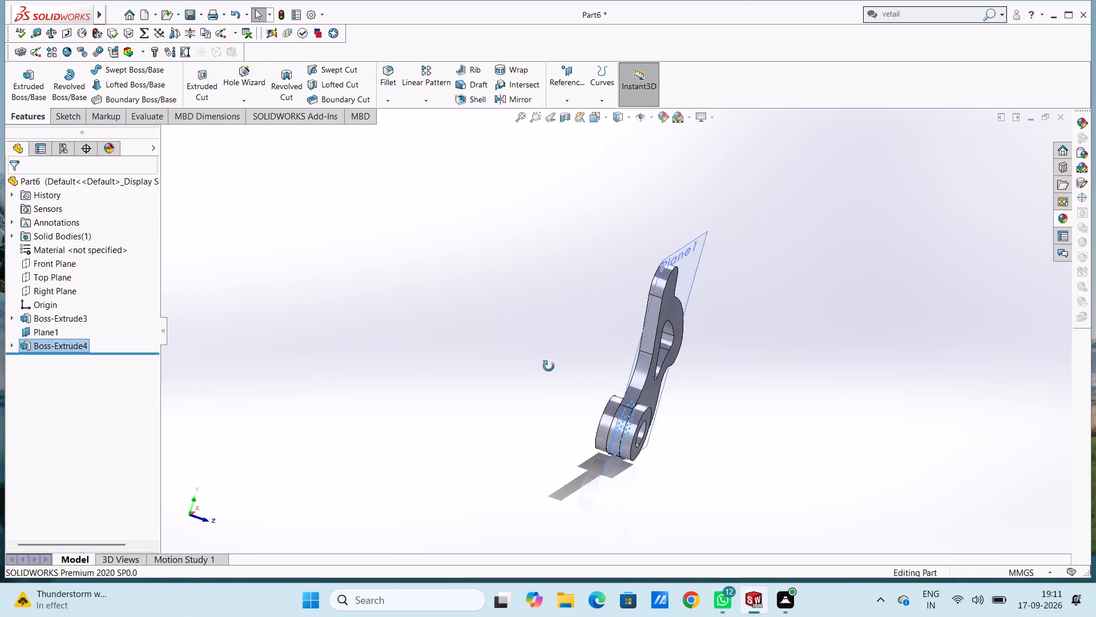
pyautogui.moveTo(549, 366); pyautogui.dragTo(477, 319, button='middle')
pyautogui.click(460, 321)
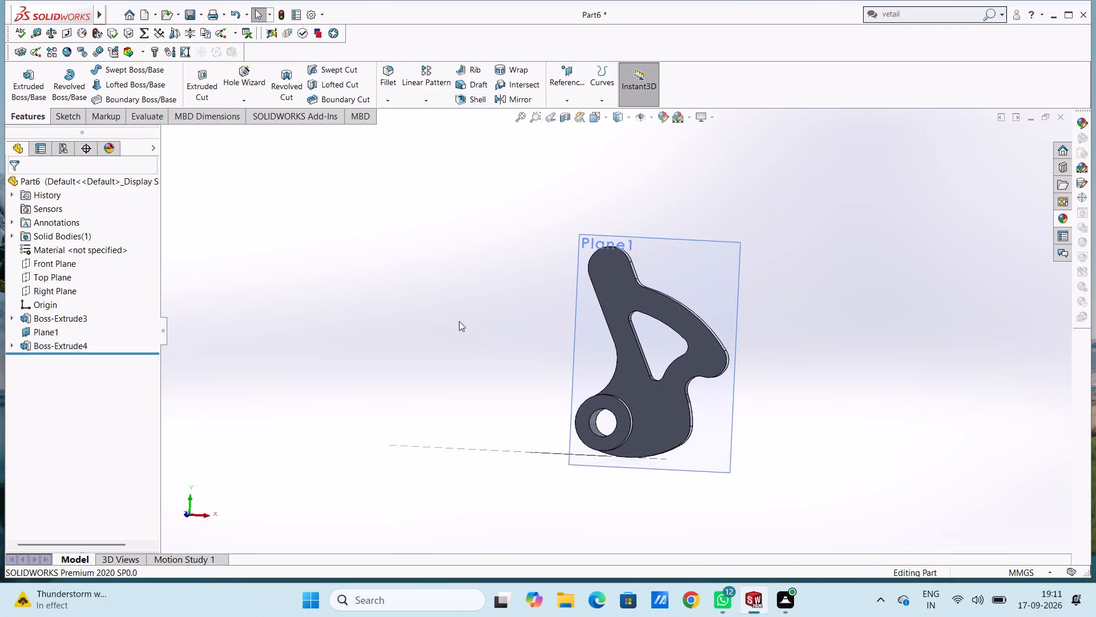
pyautogui.moveTo(428, 275); pyautogui.dragTo(490, 351, button='middle')
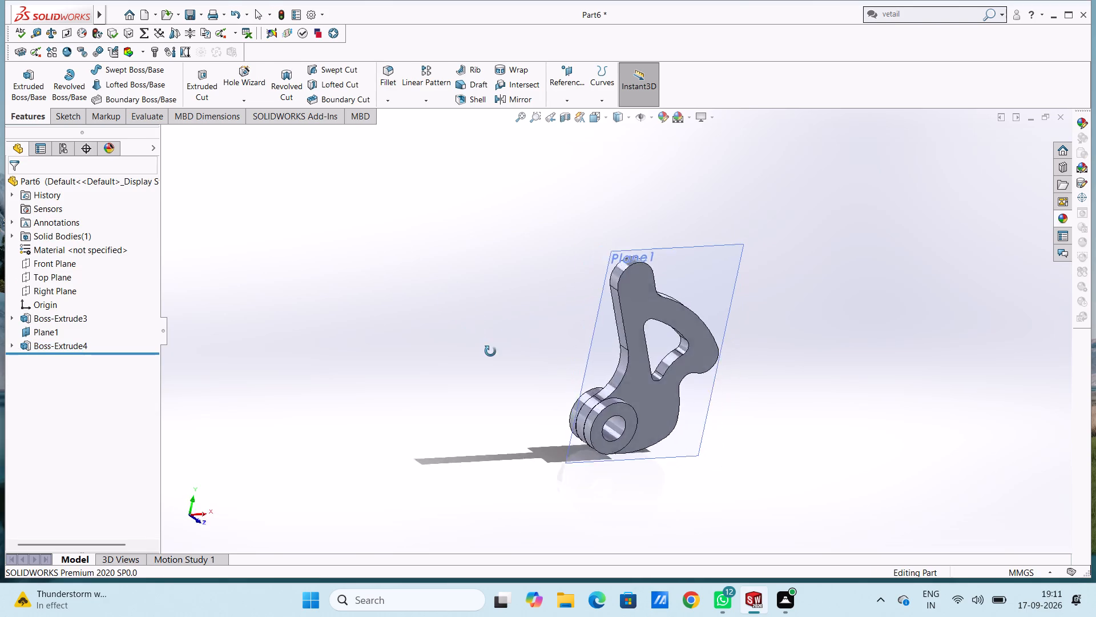
pyautogui.moveTo(490, 351); pyautogui.dragTo(583, 450, button='middle')
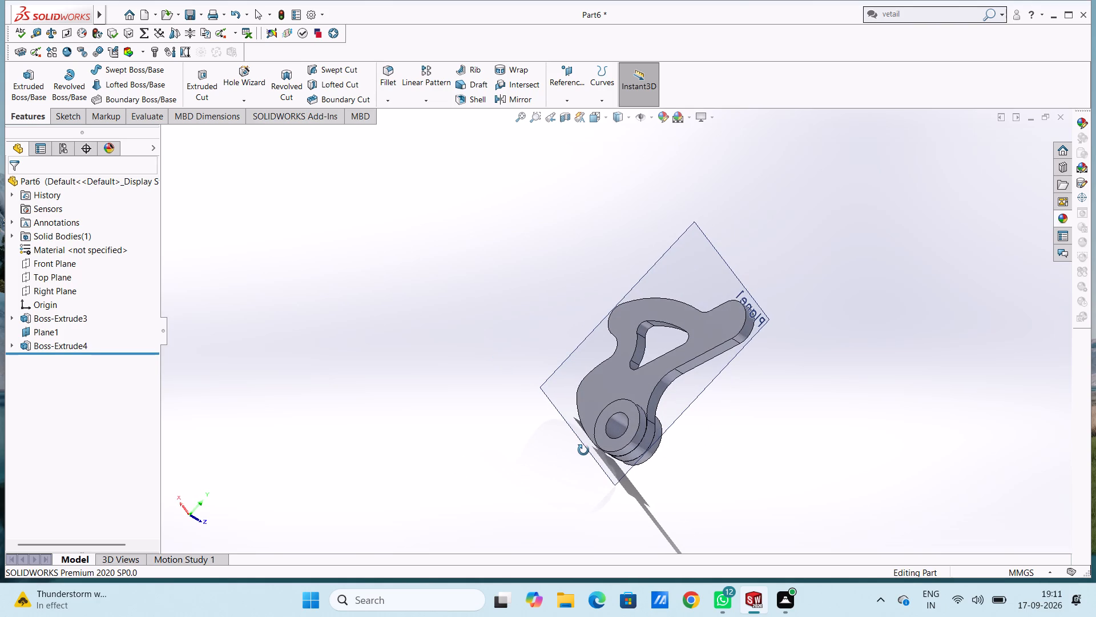
pyautogui.moveTo(583, 450); pyautogui.dragTo(550, 403, button='middle')
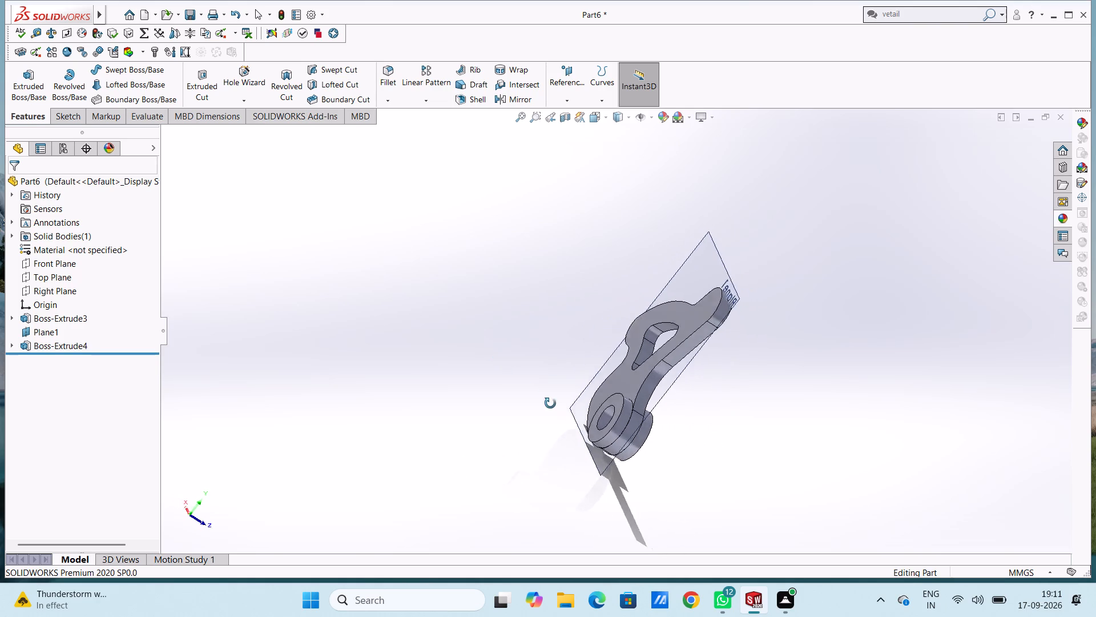
pyautogui.moveTo(550, 403); pyautogui.dragTo(496, 308, button='middle')
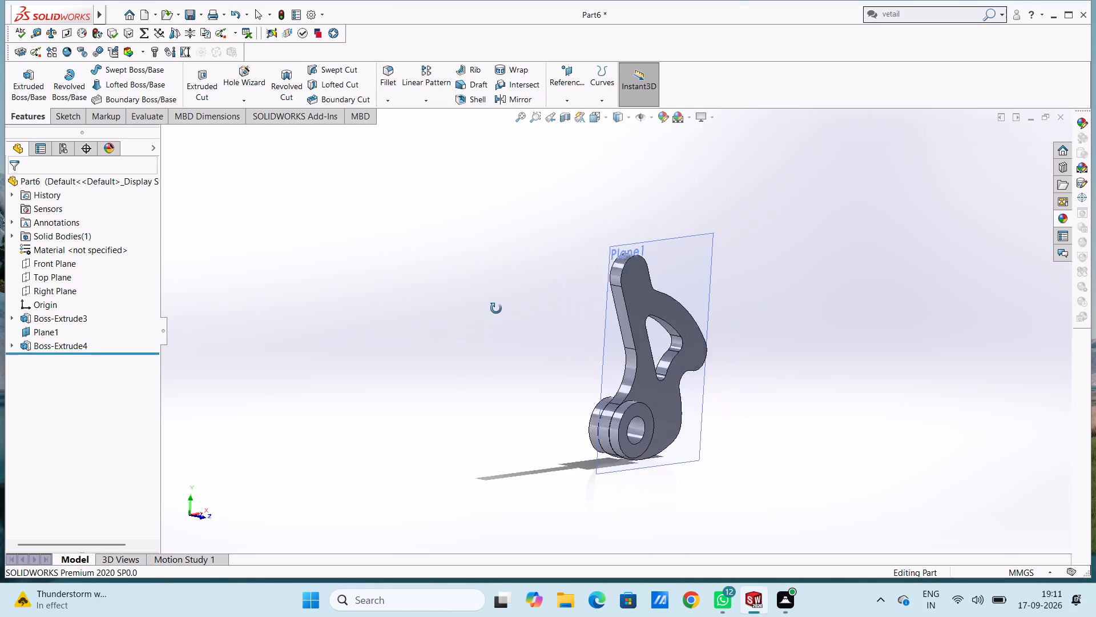
pyautogui.moveTo(496, 308); pyautogui.dragTo(511, 263, button='middle')
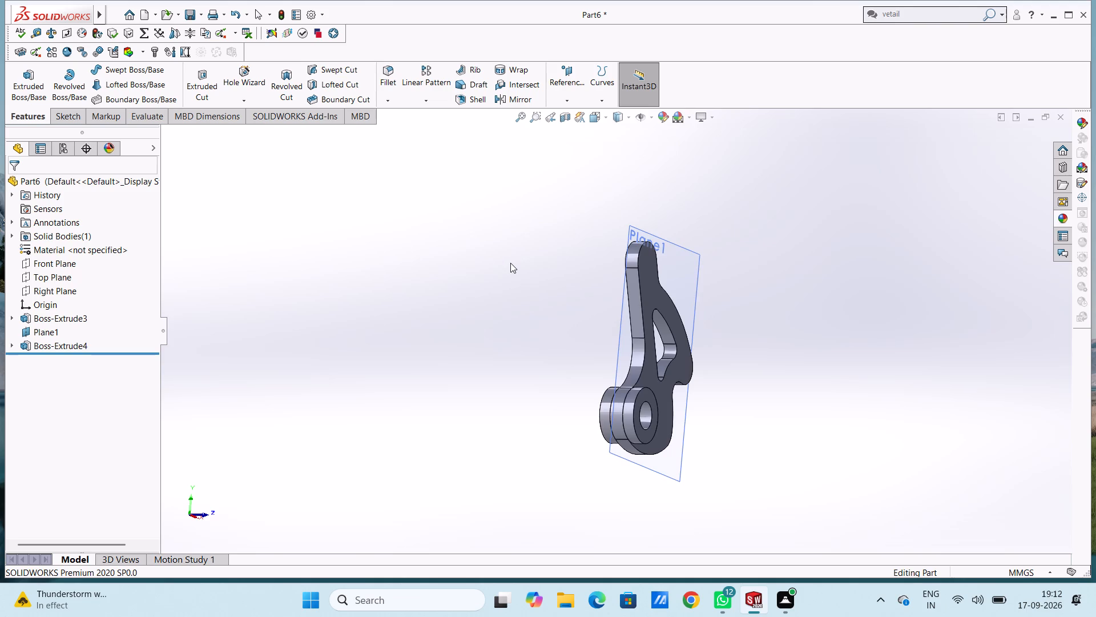
# Undo the hub extrusion and set the outer circle's diameter in its sketch to 63 mm.
pyautogui.hotkey('ctrl', 'z')
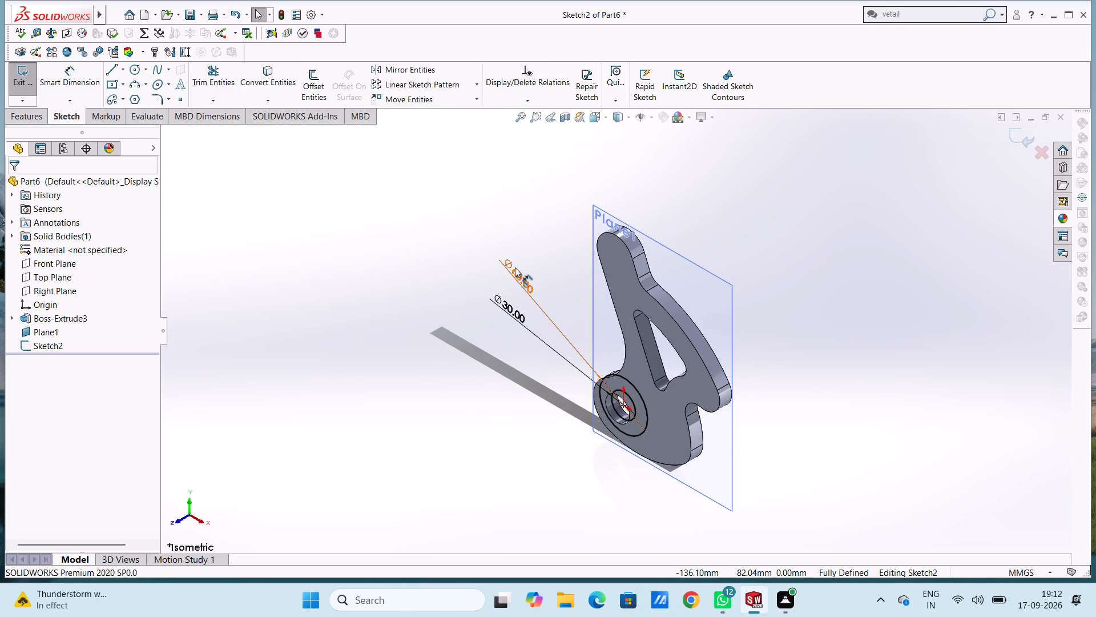
pyautogui.doubleClick(516, 268)
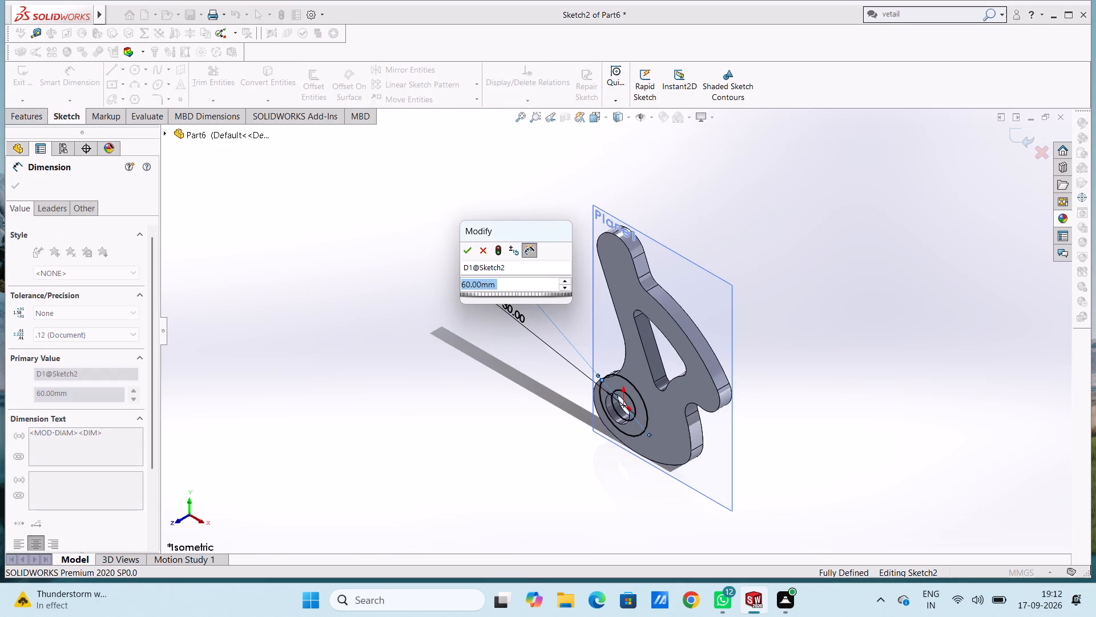
pyautogui.press('6')
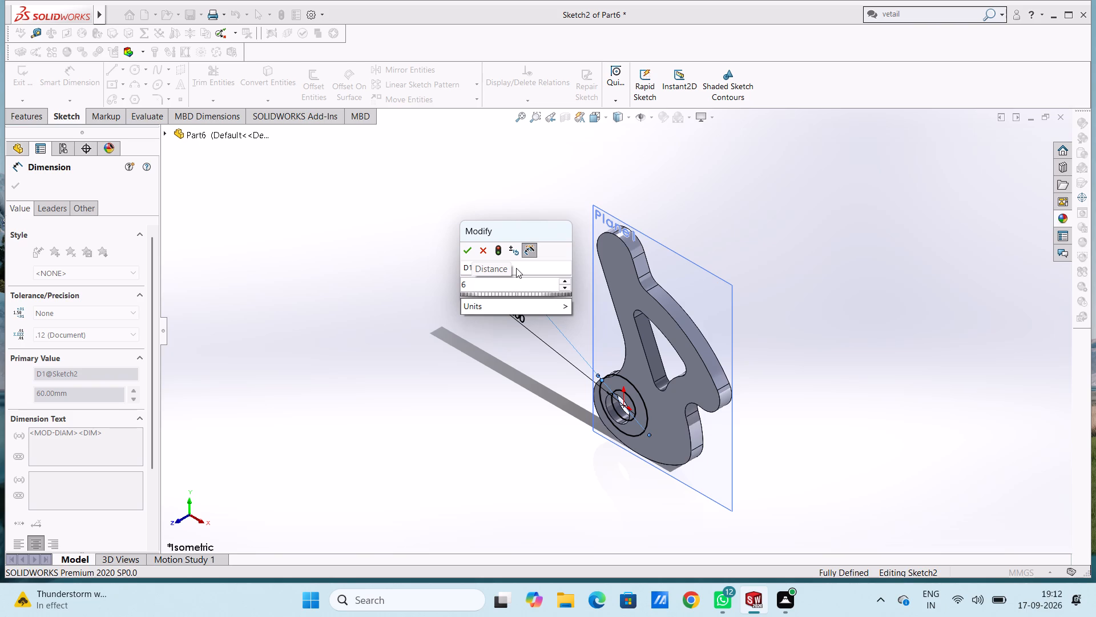
pyautogui.press('3')
pyautogui.press('Return')
pyautogui.click(460, 322)
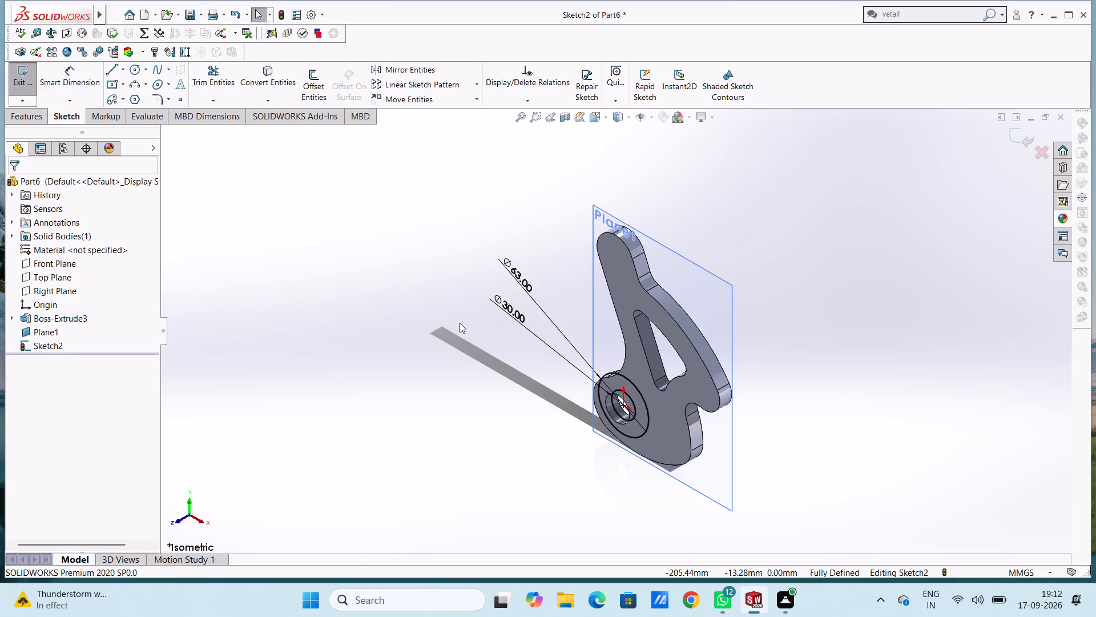
# Extrude the ring between the two hub circles as a mid-plane boss with a depth of 40 mm, merged with the plate.
pyautogui.click(19, 113)
pyautogui.click(25, 84)
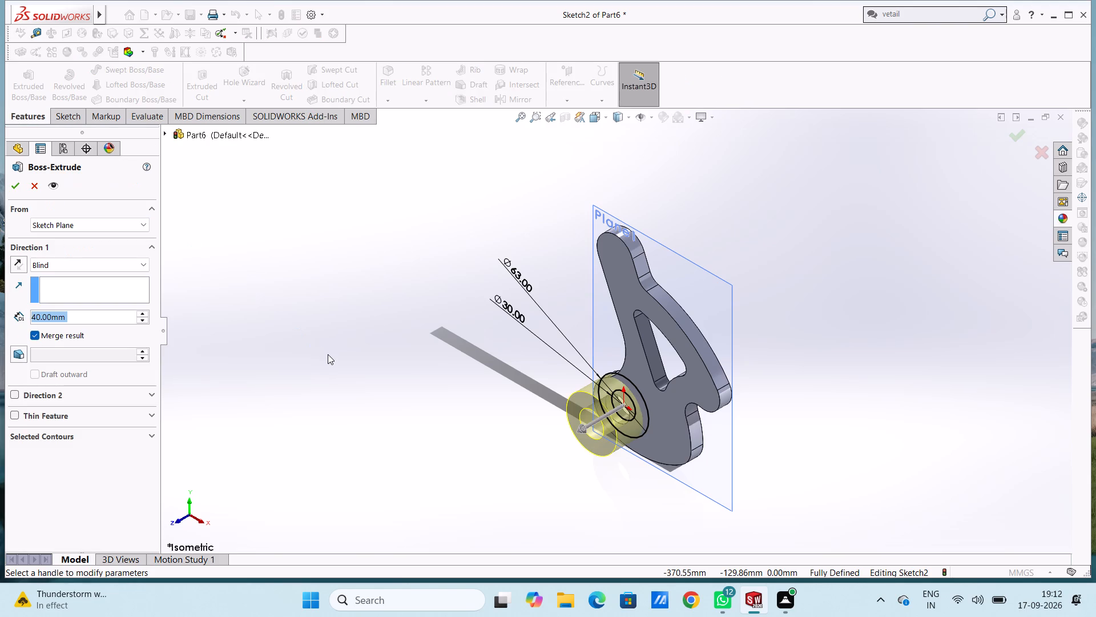
pyautogui.click(143, 261)
pyautogui.click(103, 334)
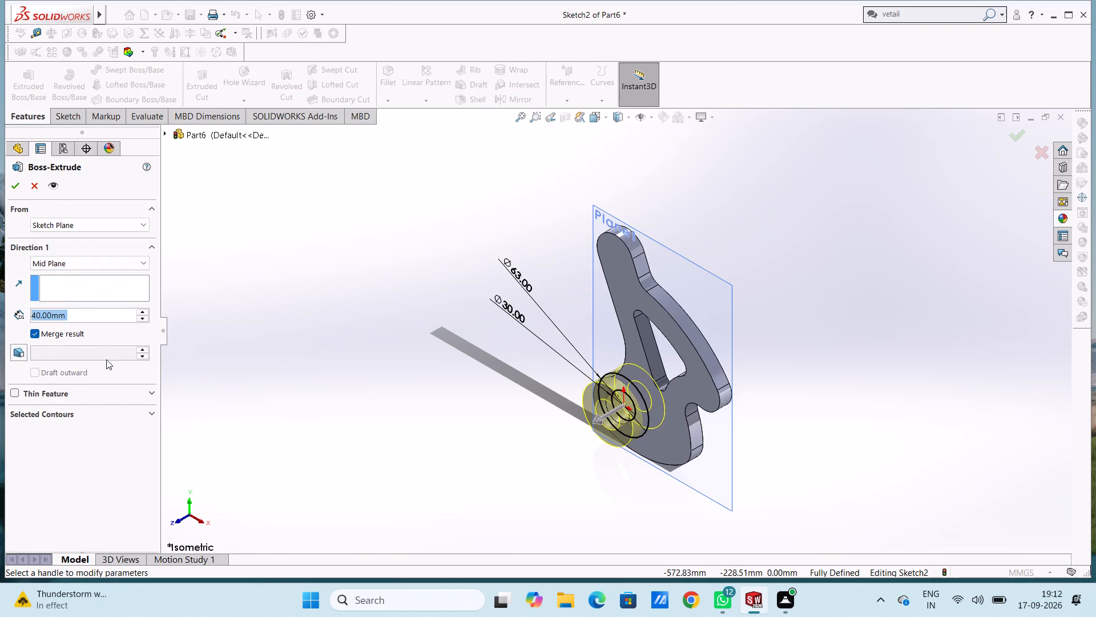
pyautogui.click(22, 178)
# Sketch a circle of radius 20 mm on the mid-thickness plane, centred on the rounded end of the curved side lobe.
pyautogui.moveTo(272, 305); pyautogui.dragTo(365, 367, button='middle')
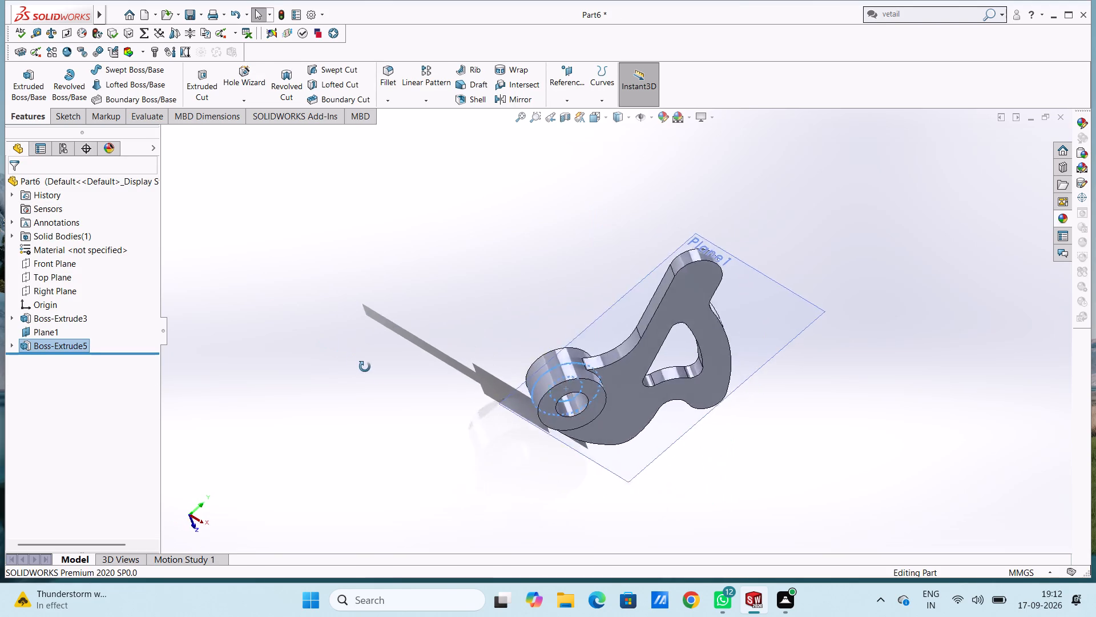
pyautogui.moveTo(365, 367); pyautogui.dragTo(368, 436, button='middle')
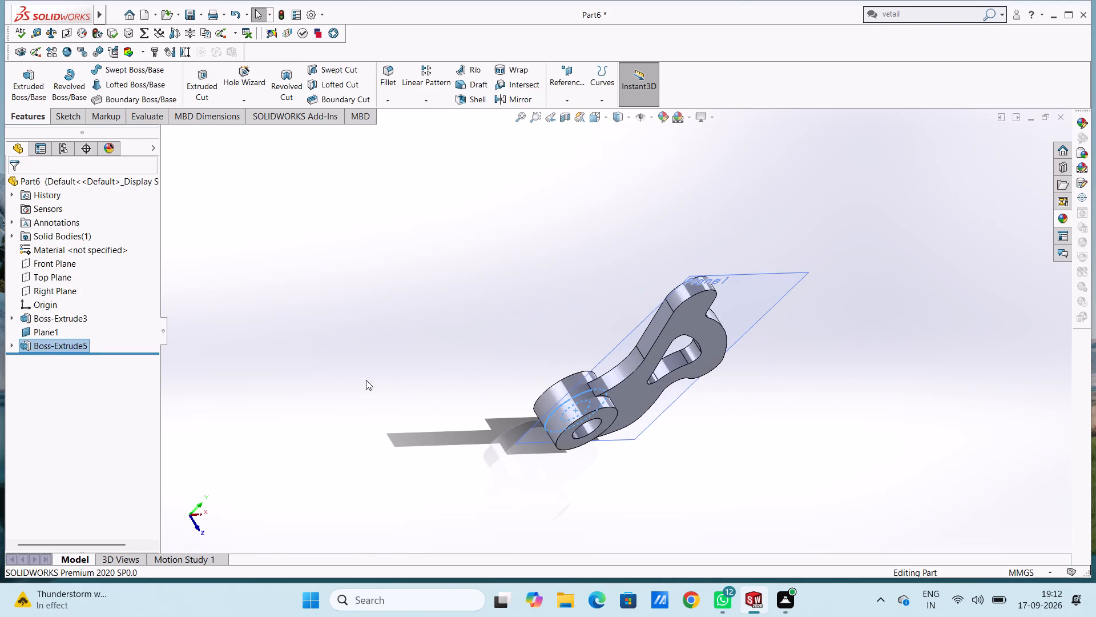
pyautogui.click(366, 380)
pyautogui.moveTo(394, 374); pyautogui.dragTo(410, 190, button='middle')
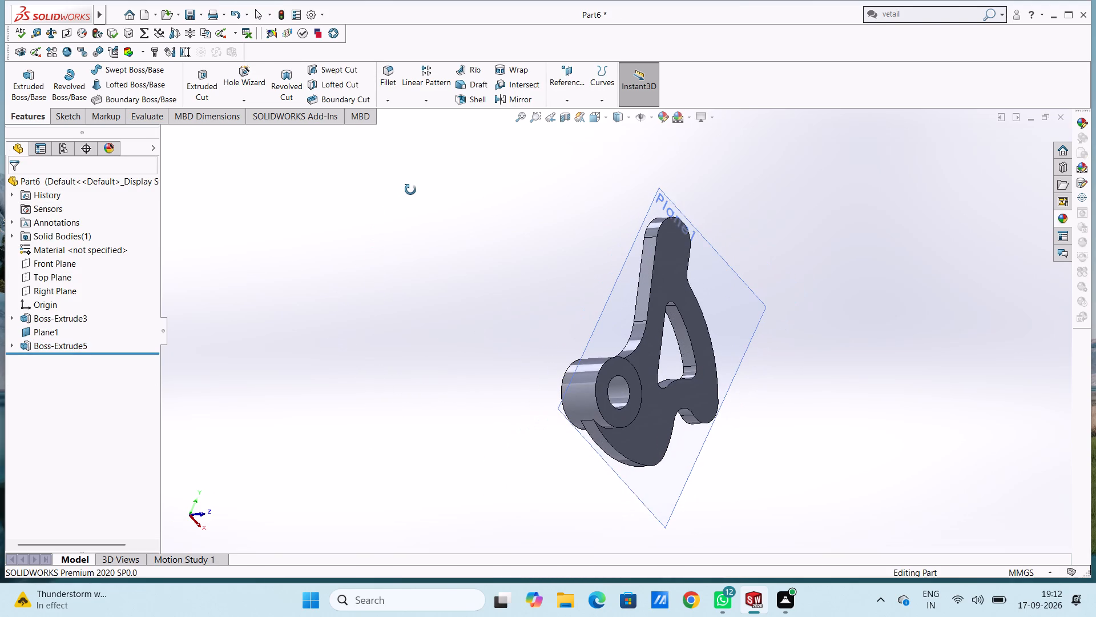
pyautogui.moveTo(410, 190); pyautogui.dragTo(346, 345, button='middle')
pyautogui.hotkey('ctrl', '1')
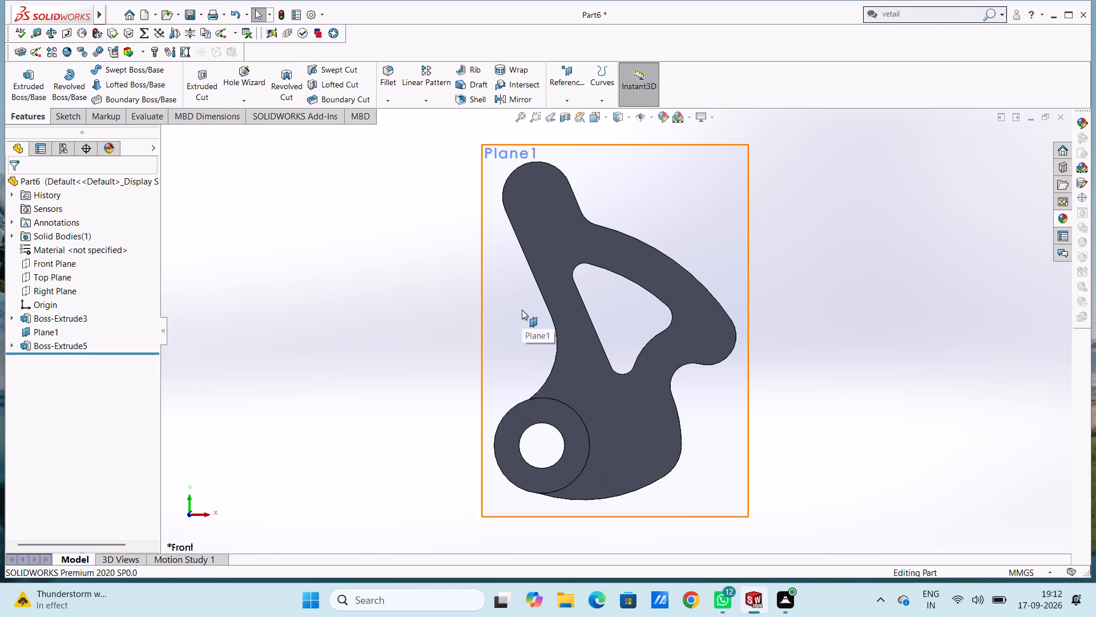
pyautogui.click(522, 310)
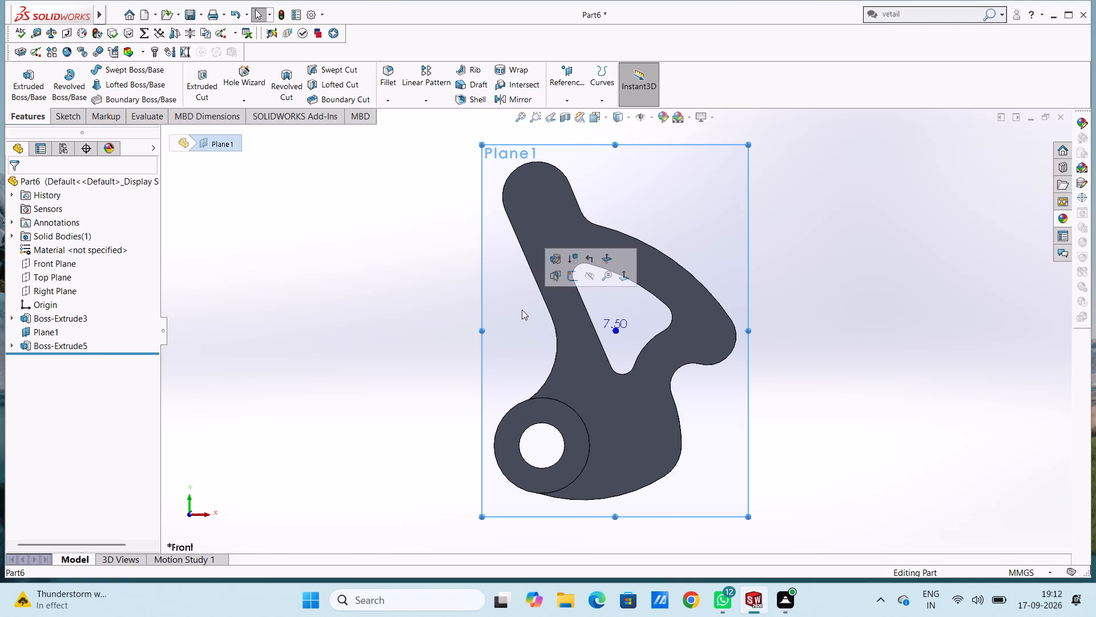
pyautogui.click(569, 277)
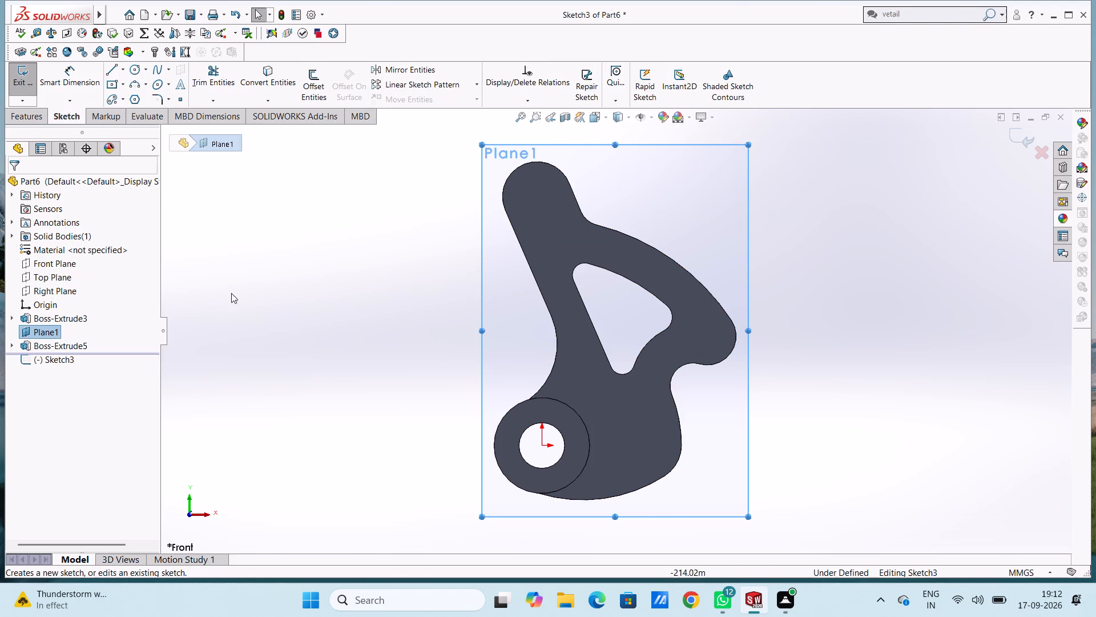
pyautogui.click(134, 68)
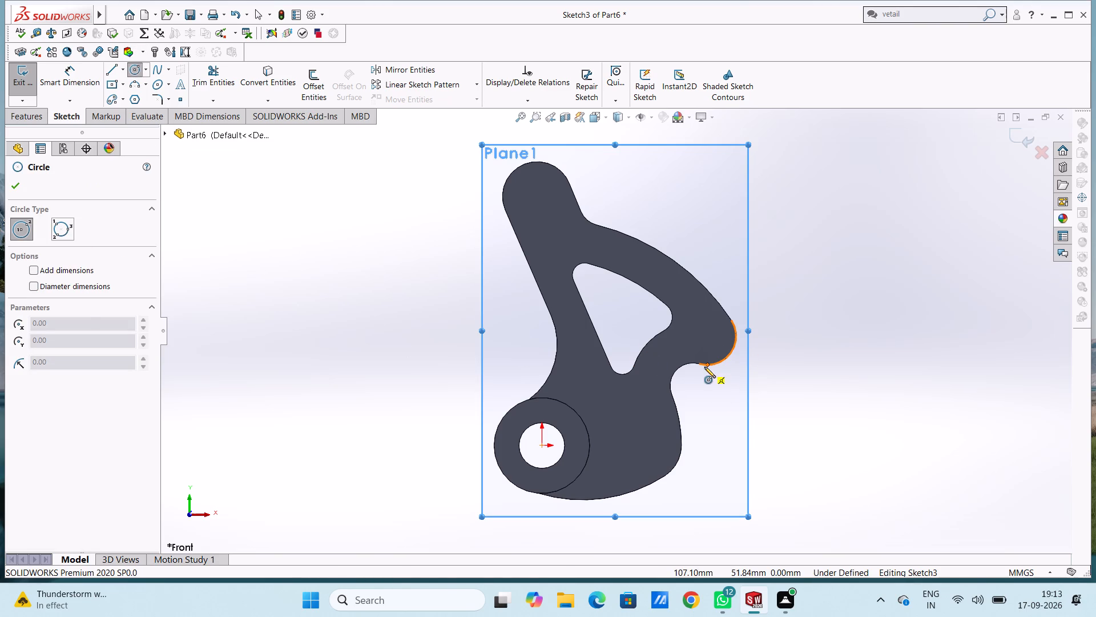
pyautogui.click(707, 336)
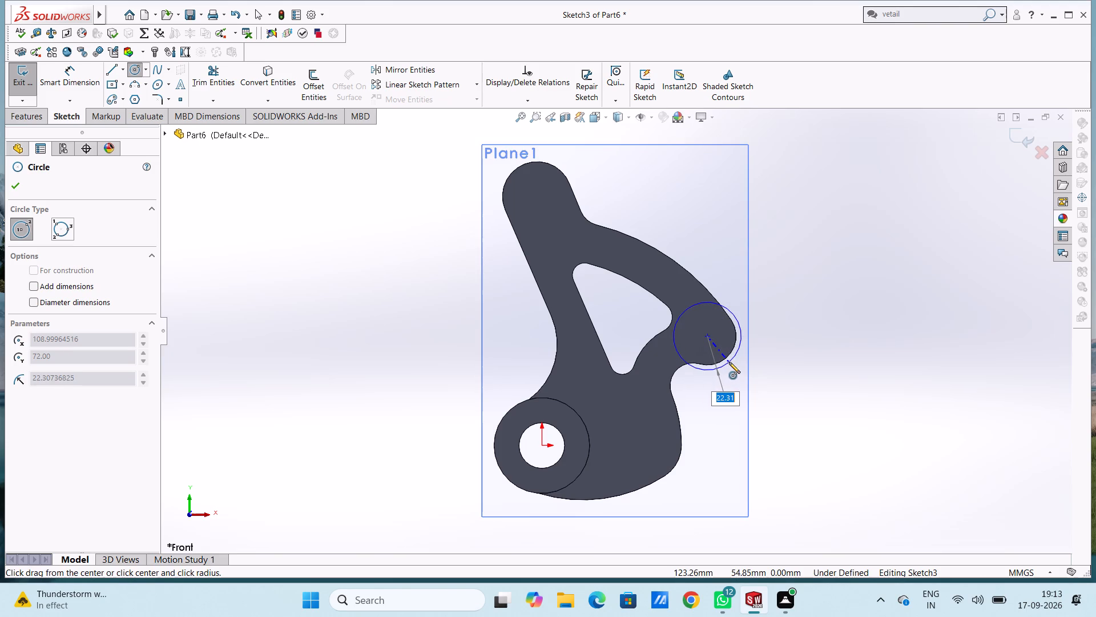
pyautogui.write('20')
pyautogui.press('Return')
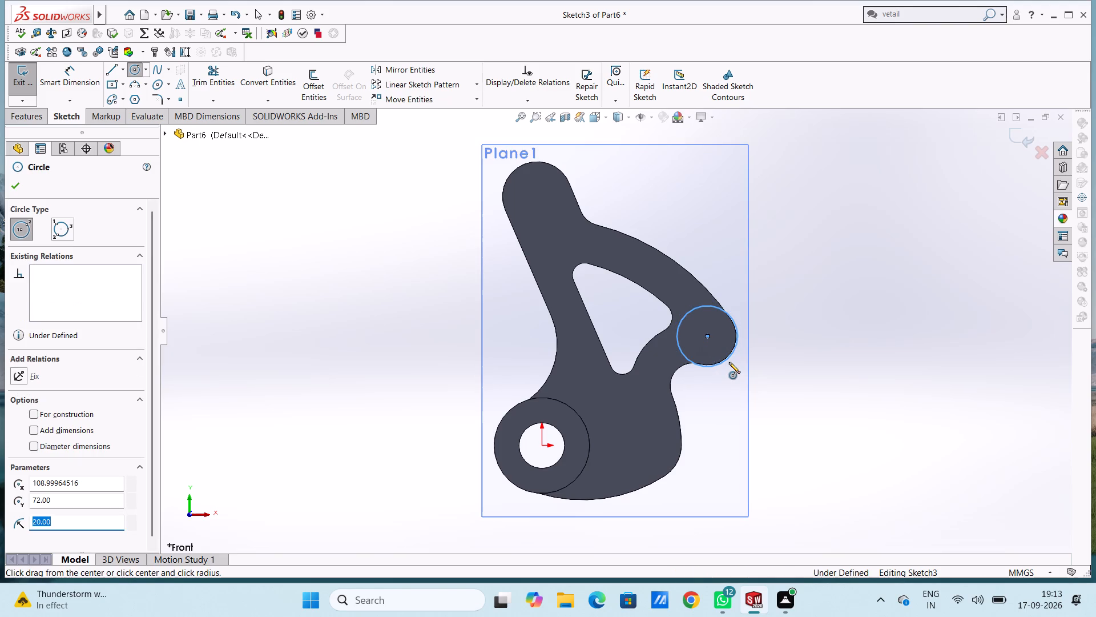
# Sketch a second circle of radius 15 mm concentric with the circle on the side lobe.
pyautogui.click(708, 336)
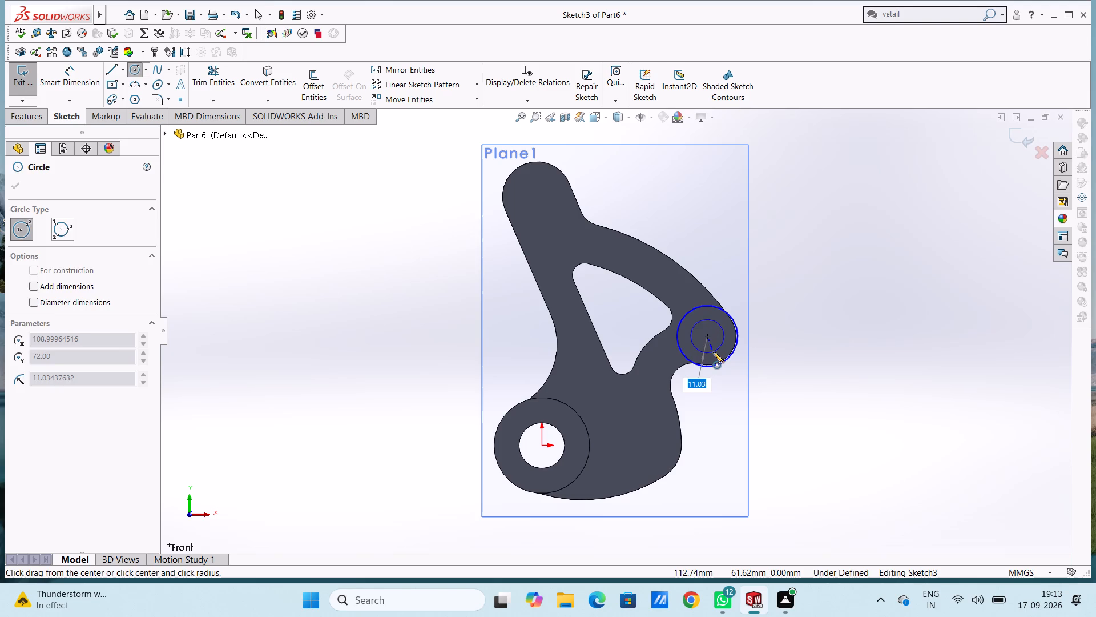
pyautogui.press('Escape')
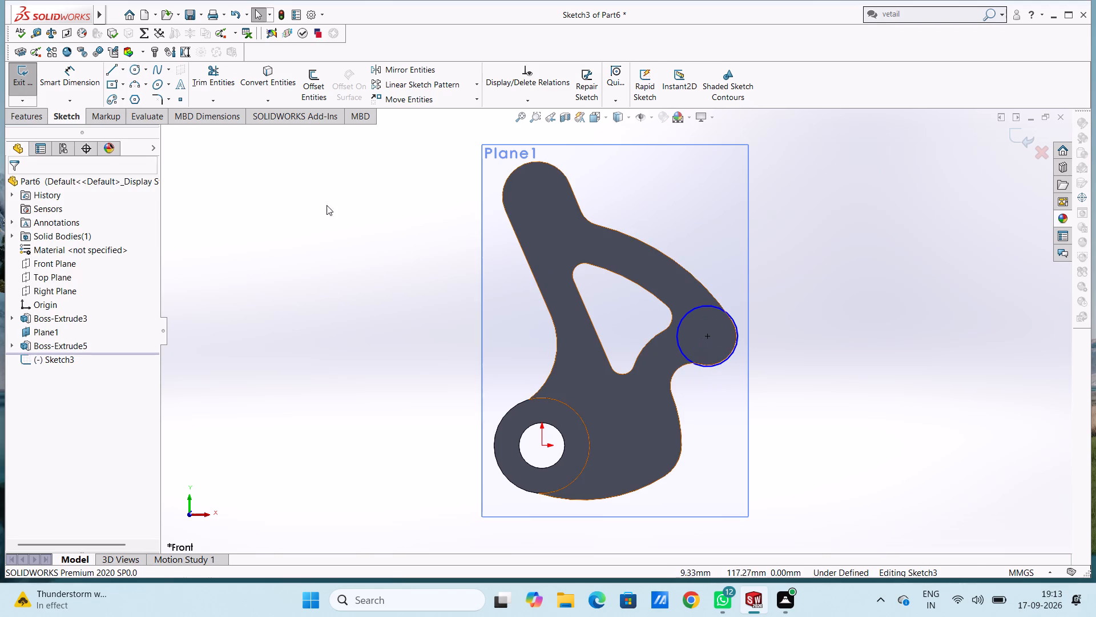
pyautogui.click(131, 74)
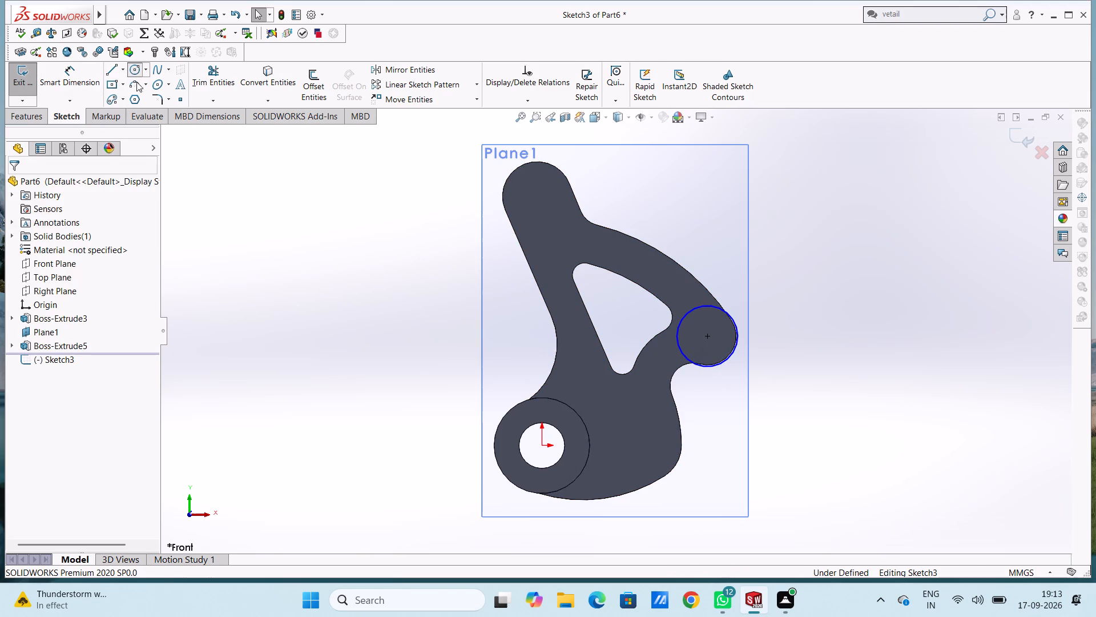
pyautogui.click(709, 336)
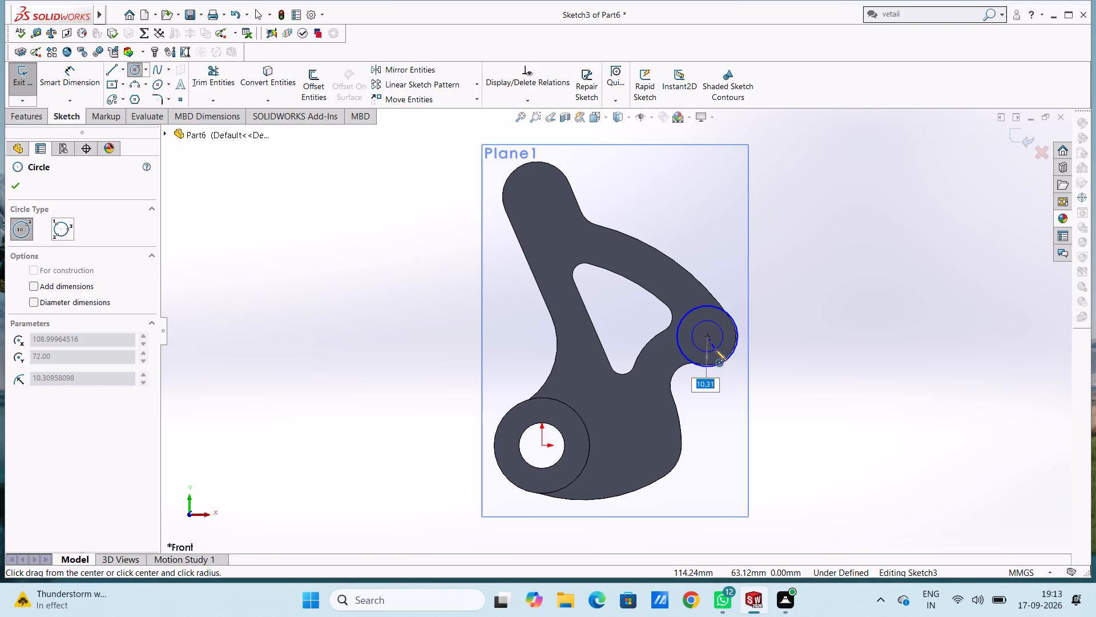
pyautogui.write('15')
pyautogui.press('Return')
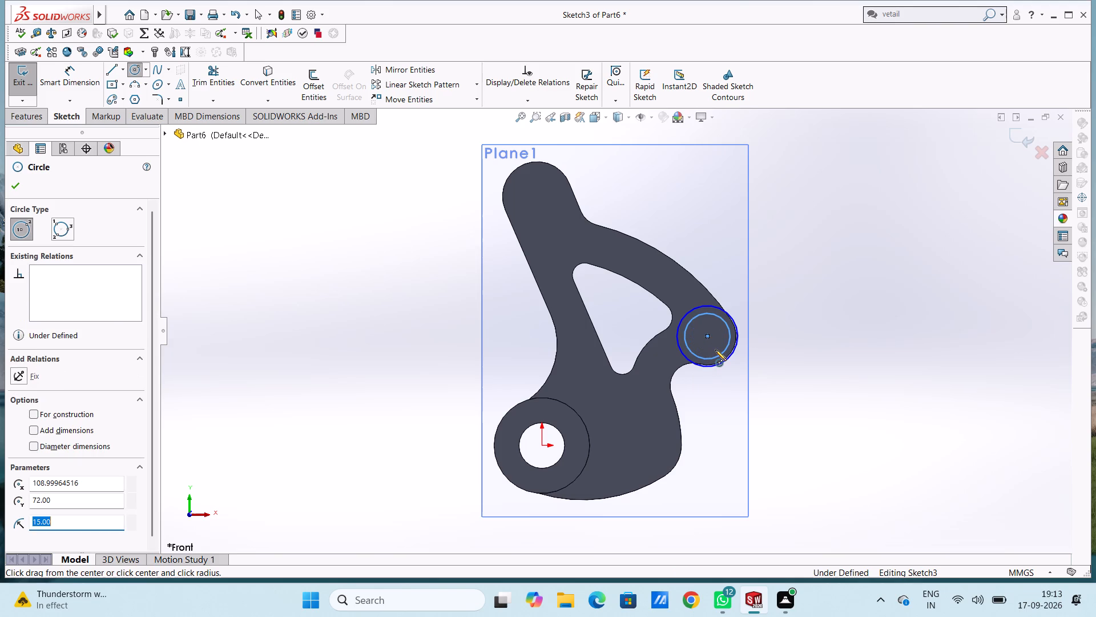
pyautogui.press('Escape')
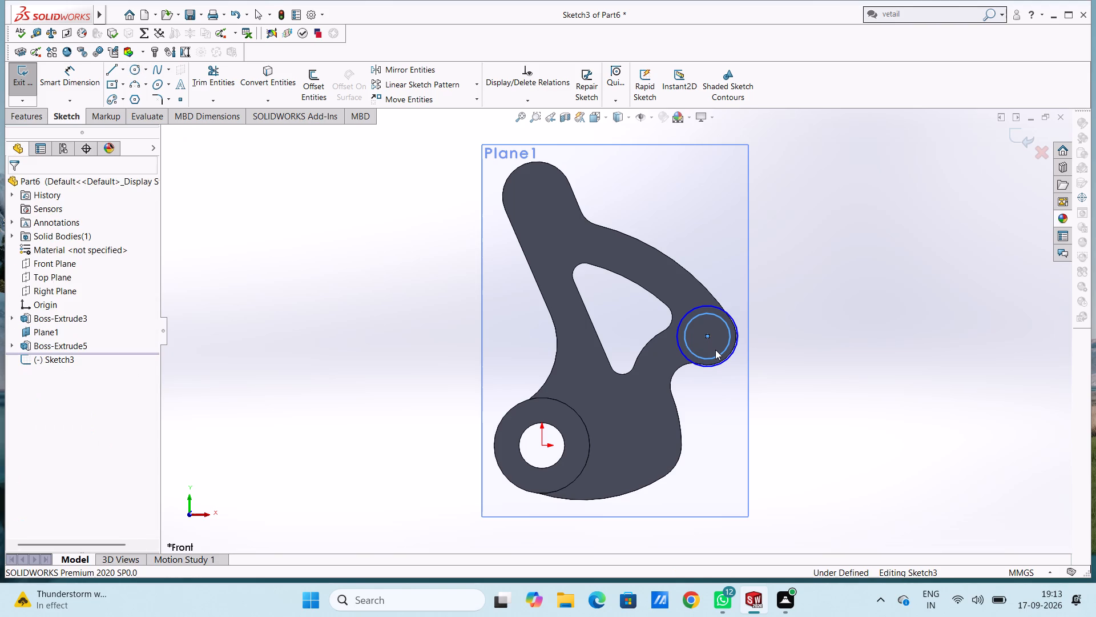
pyautogui.press('Escape')
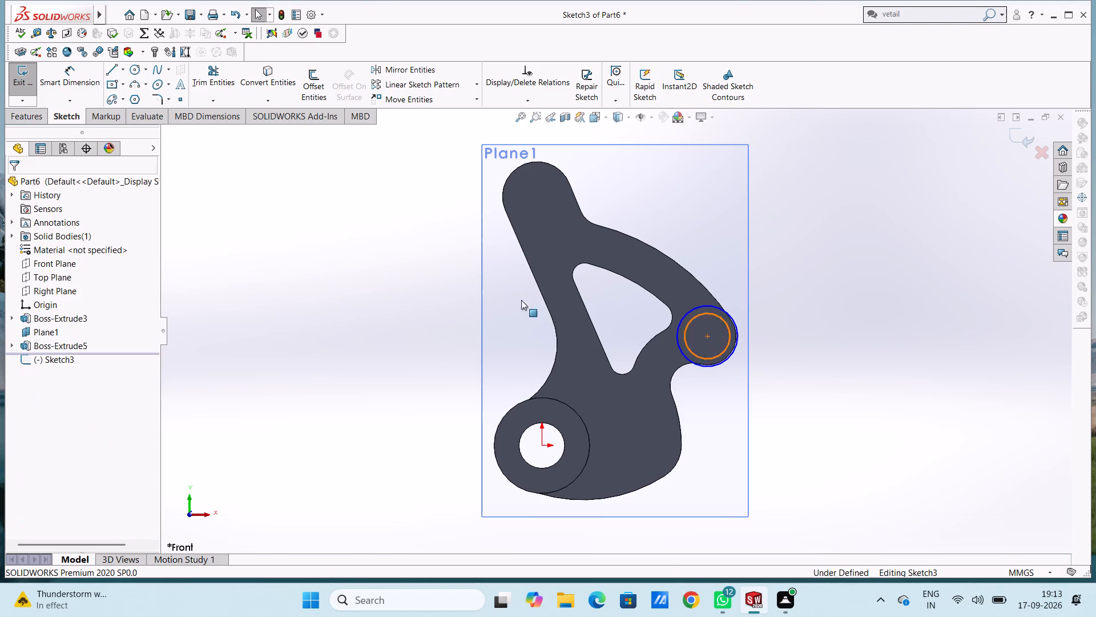
# Dimension the inner circle on the side lobe with a diameter of 30 mm.
pyautogui.click(63, 79)
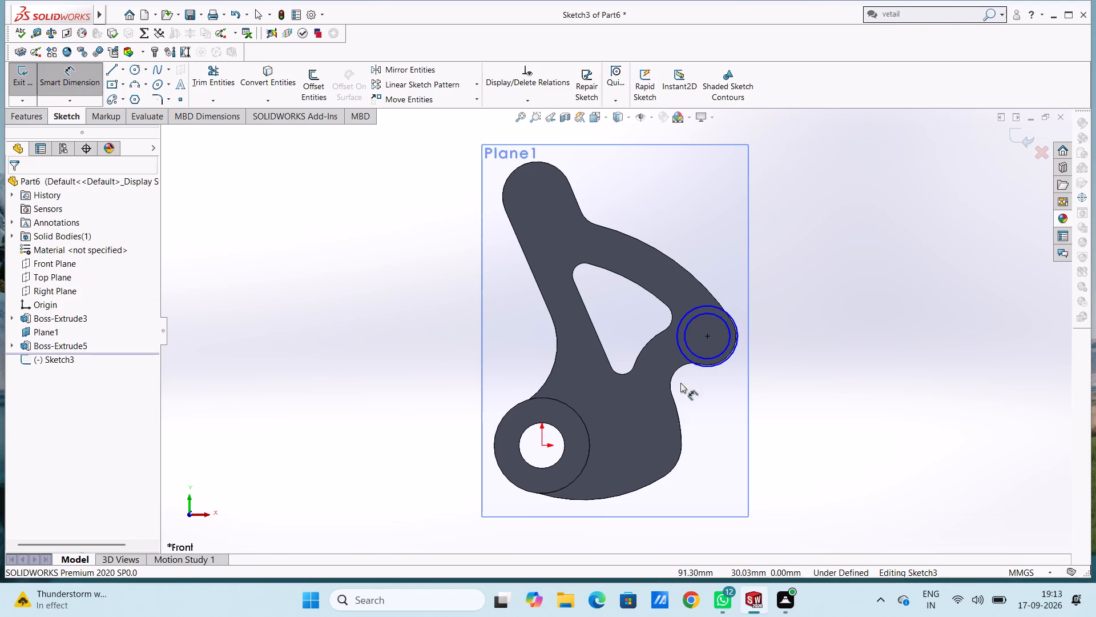
pyautogui.click(687, 348)
pyautogui.click(341, 347)
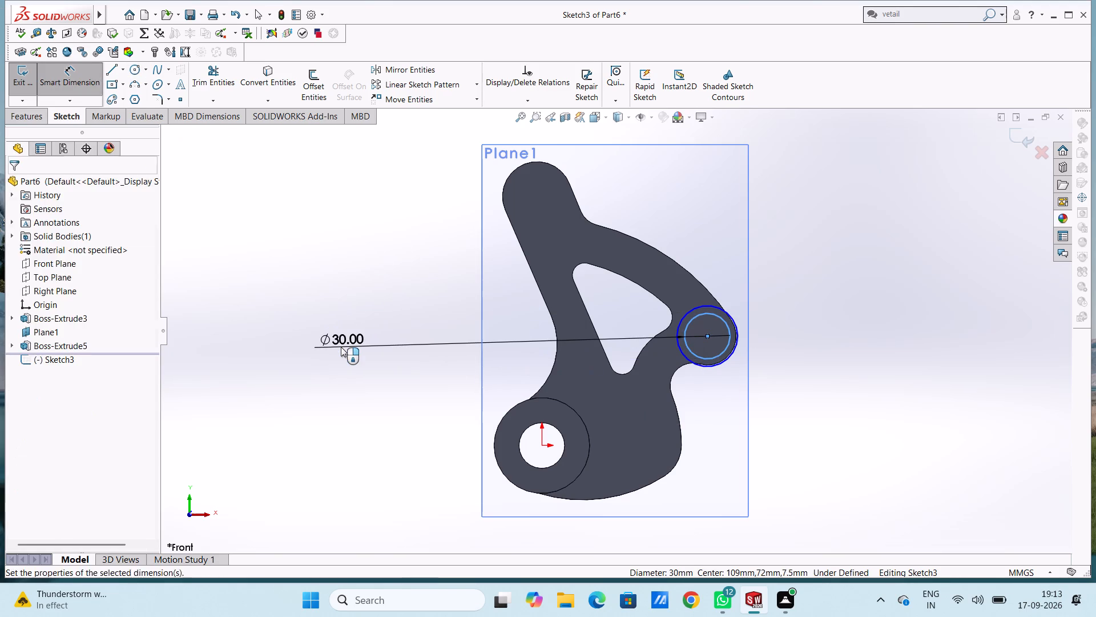
pyautogui.click(289, 326)
pyautogui.click(300, 270)
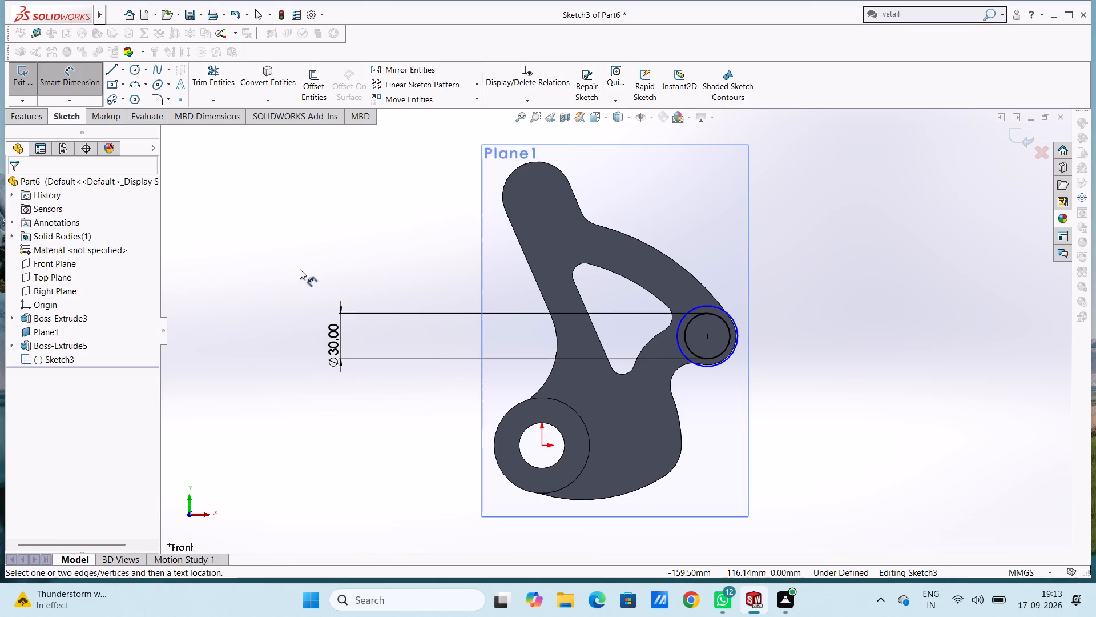
# Delete the outer 20 mm radius circle from the side lobe sketch.
pyautogui.click(713, 302)
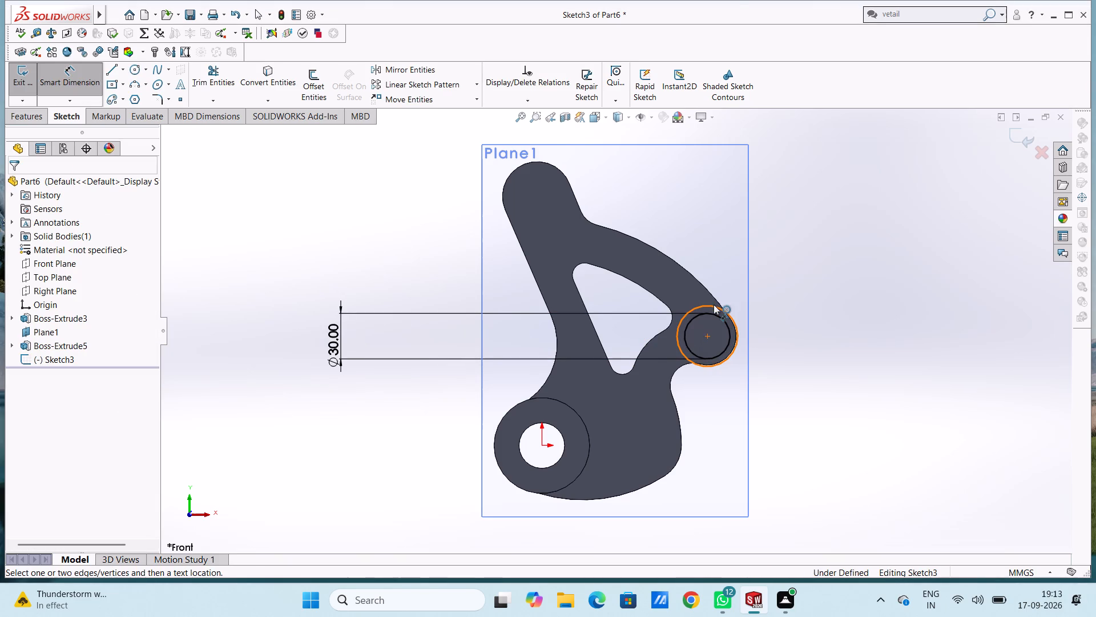
pyautogui.click(714, 305)
pyautogui.press('Delete')
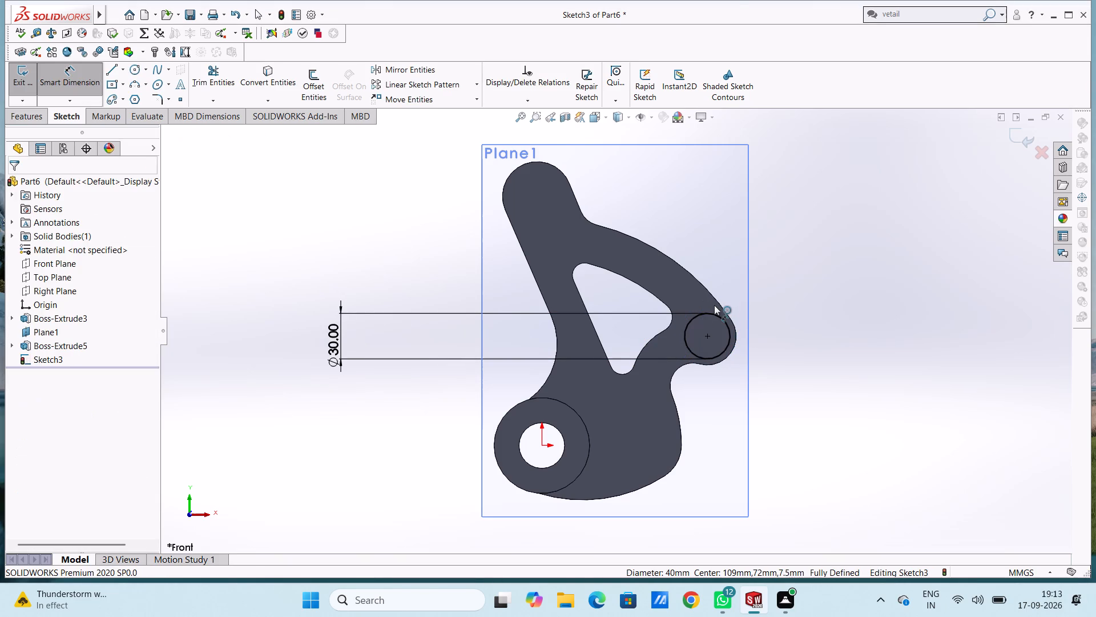
pyautogui.press('Escape')
pyautogui.press('Escape')
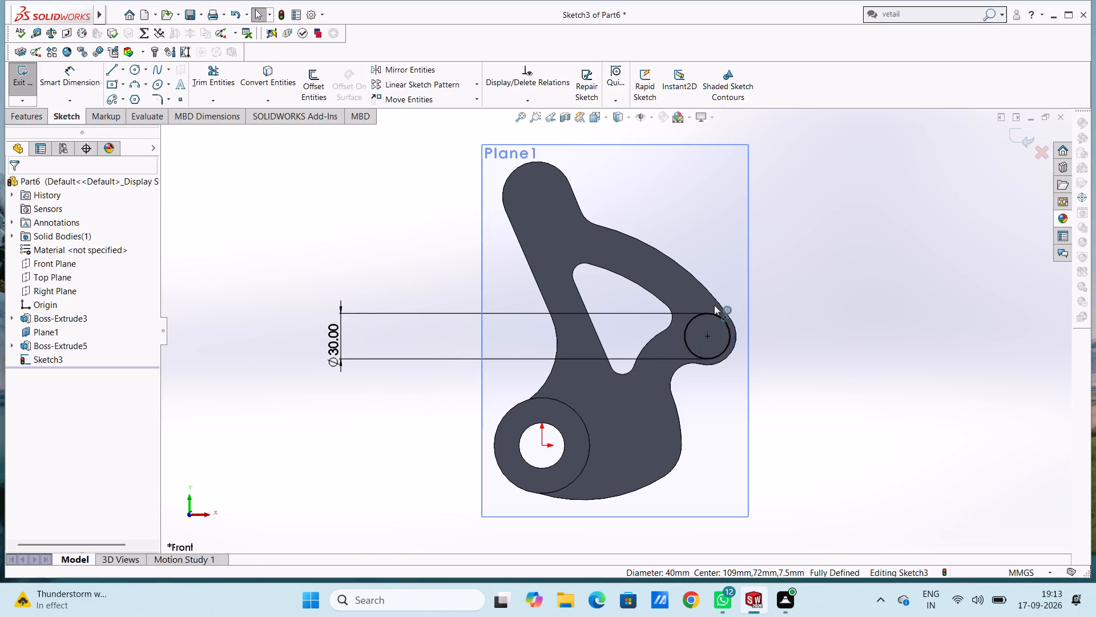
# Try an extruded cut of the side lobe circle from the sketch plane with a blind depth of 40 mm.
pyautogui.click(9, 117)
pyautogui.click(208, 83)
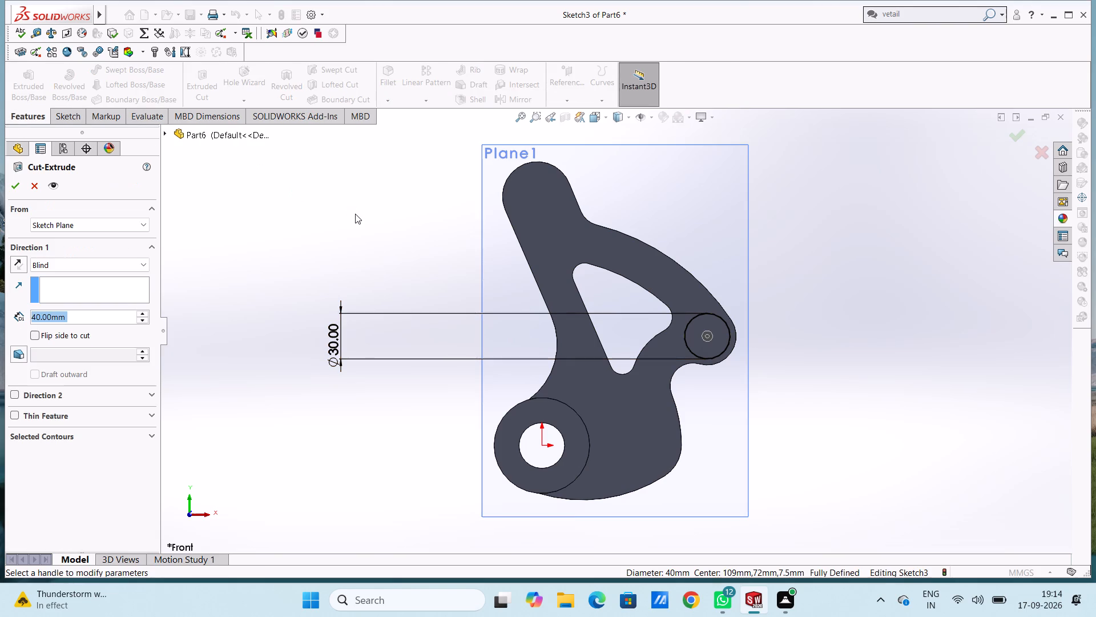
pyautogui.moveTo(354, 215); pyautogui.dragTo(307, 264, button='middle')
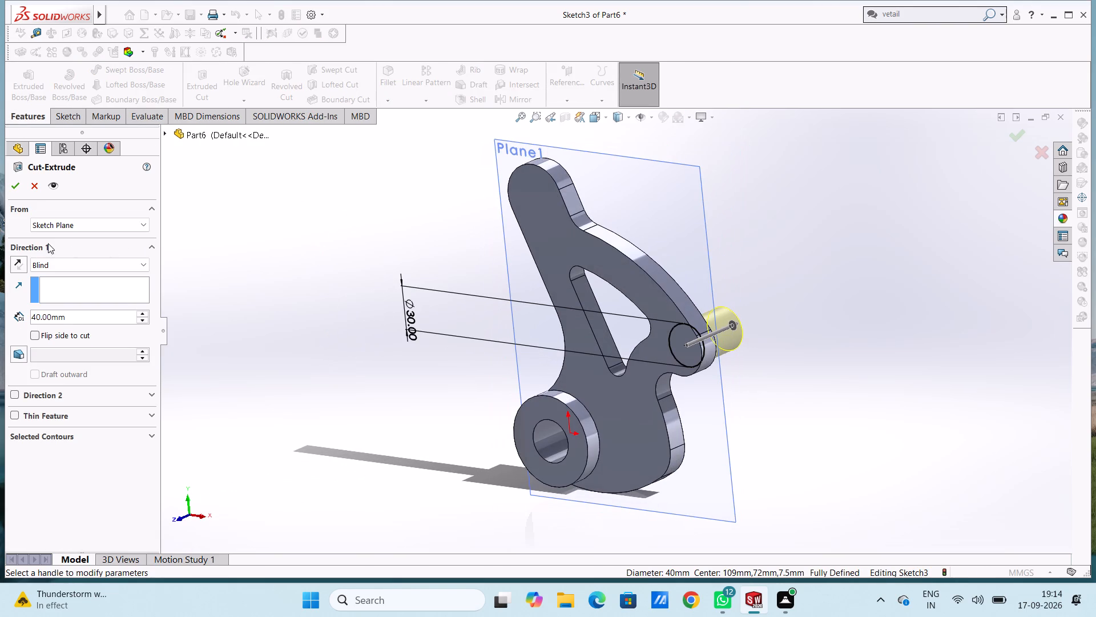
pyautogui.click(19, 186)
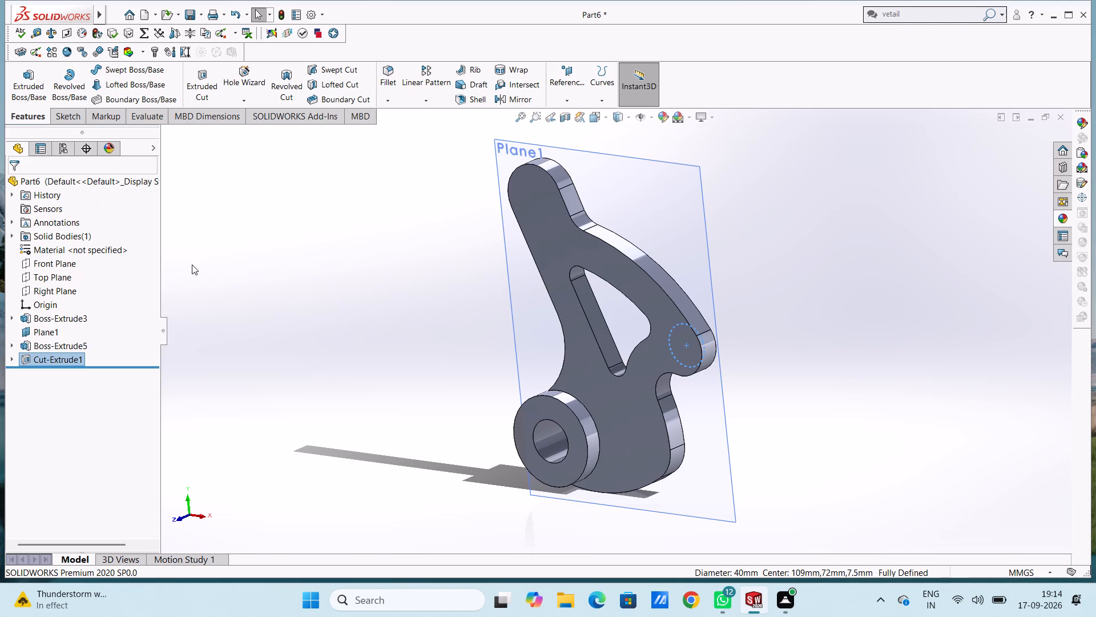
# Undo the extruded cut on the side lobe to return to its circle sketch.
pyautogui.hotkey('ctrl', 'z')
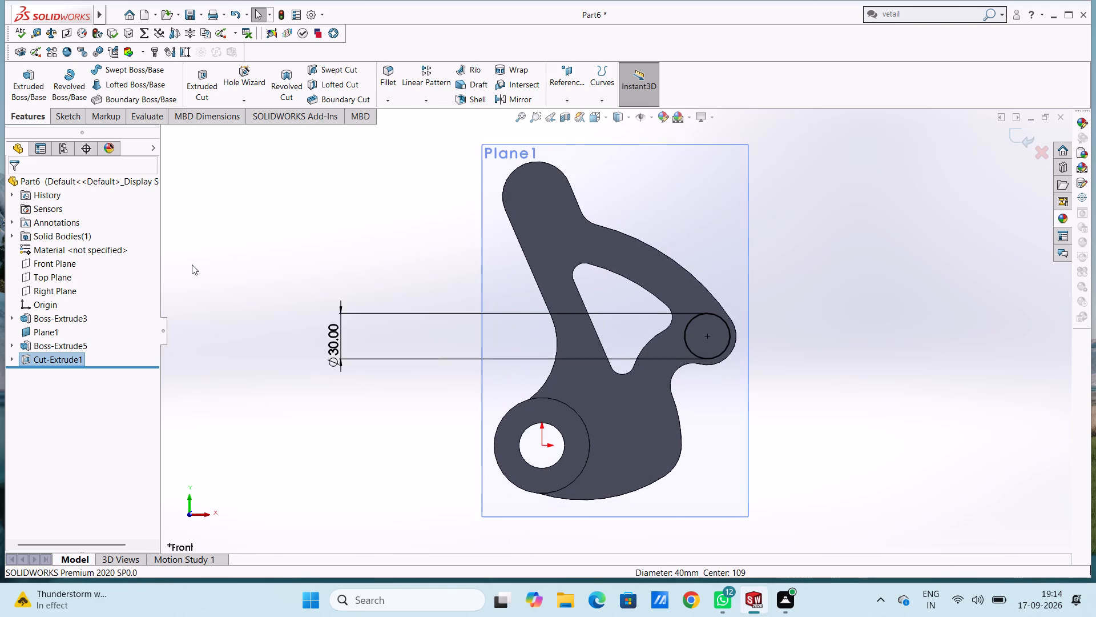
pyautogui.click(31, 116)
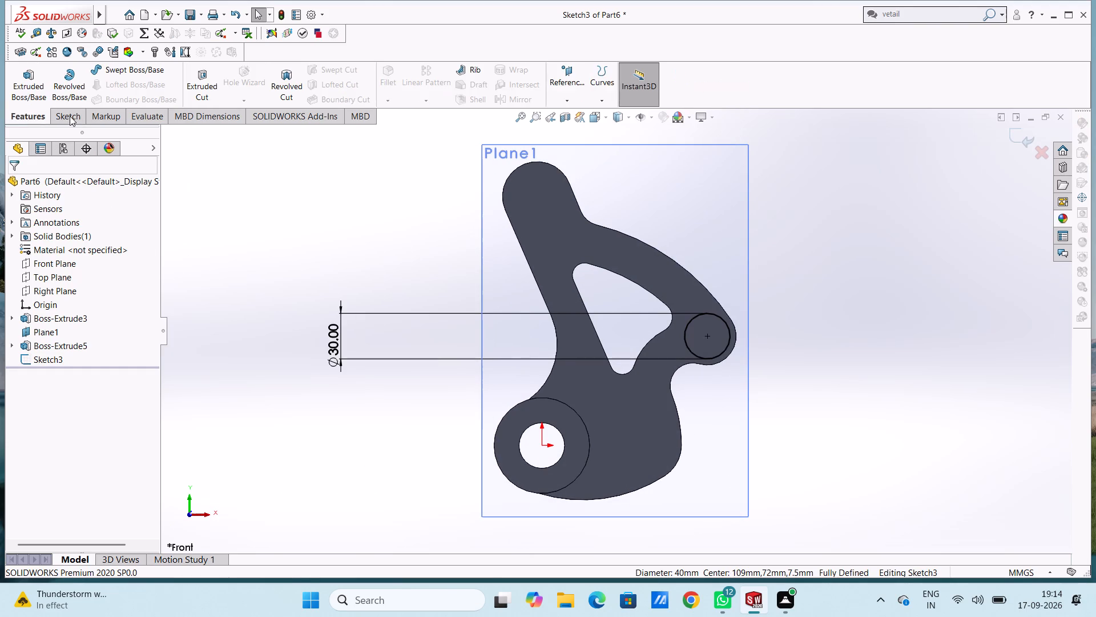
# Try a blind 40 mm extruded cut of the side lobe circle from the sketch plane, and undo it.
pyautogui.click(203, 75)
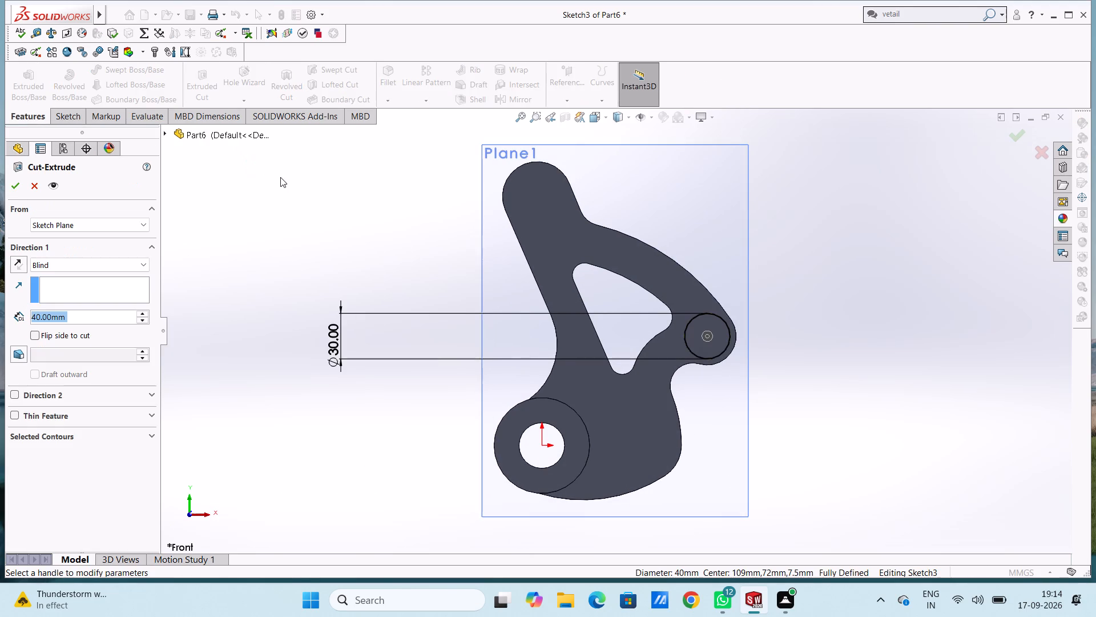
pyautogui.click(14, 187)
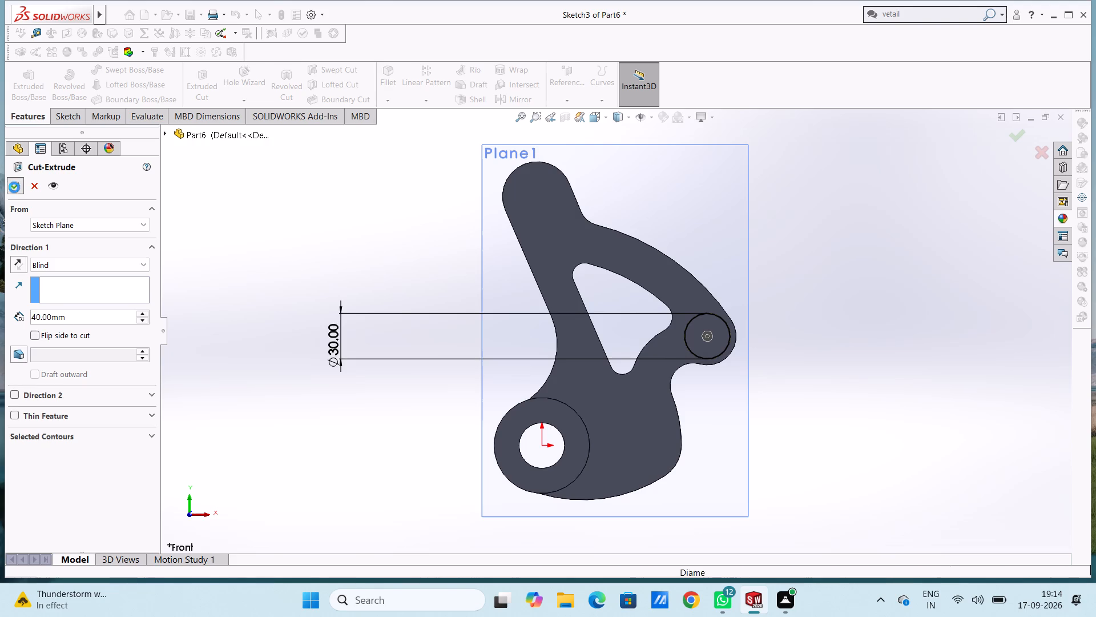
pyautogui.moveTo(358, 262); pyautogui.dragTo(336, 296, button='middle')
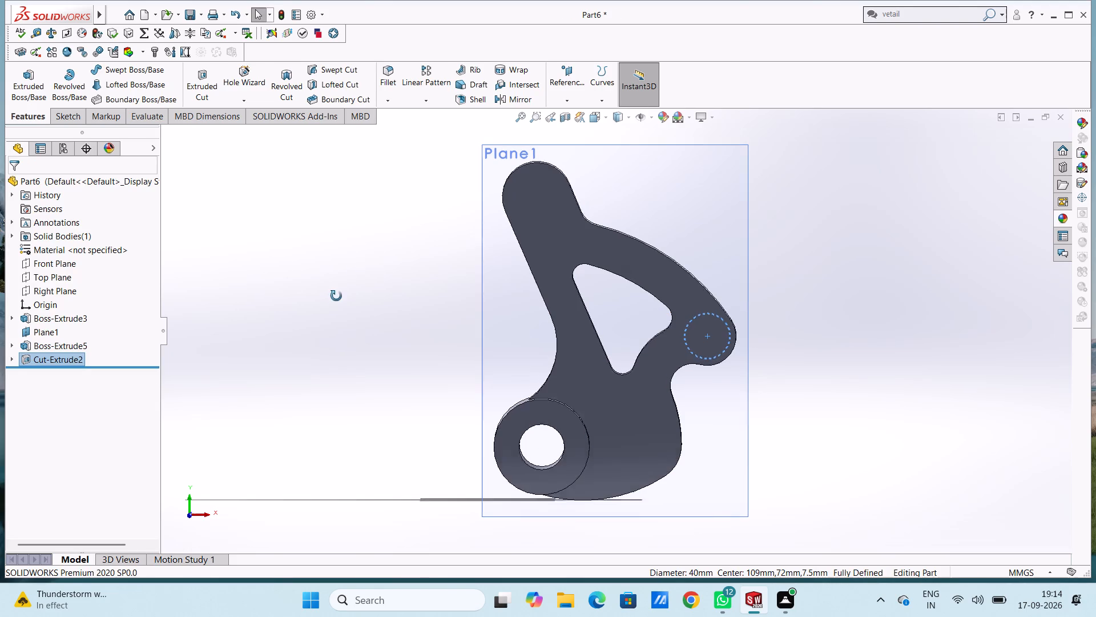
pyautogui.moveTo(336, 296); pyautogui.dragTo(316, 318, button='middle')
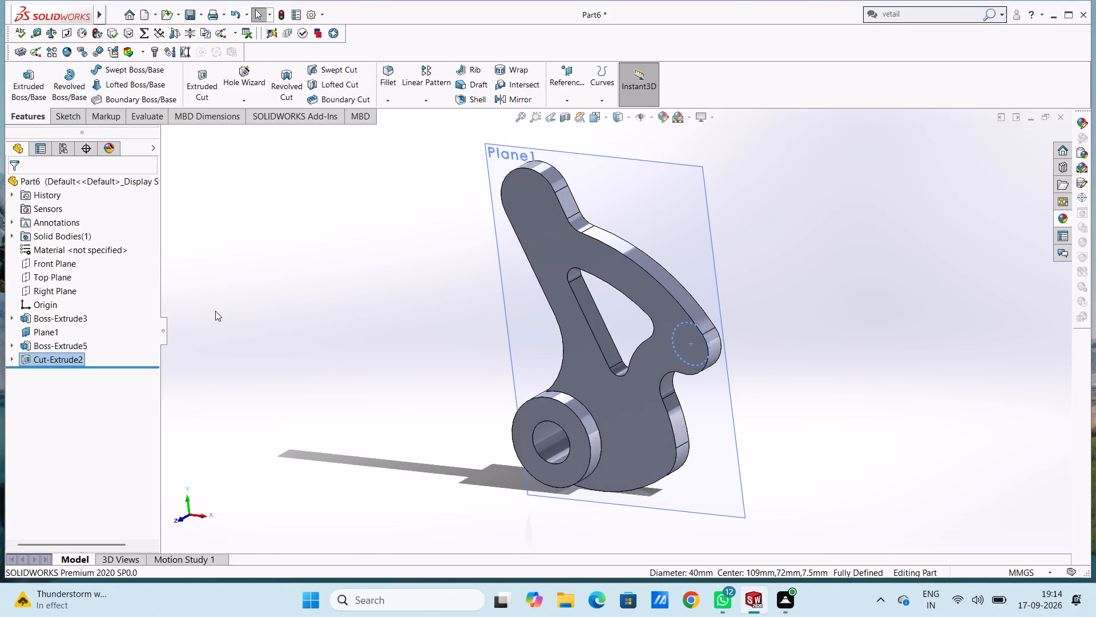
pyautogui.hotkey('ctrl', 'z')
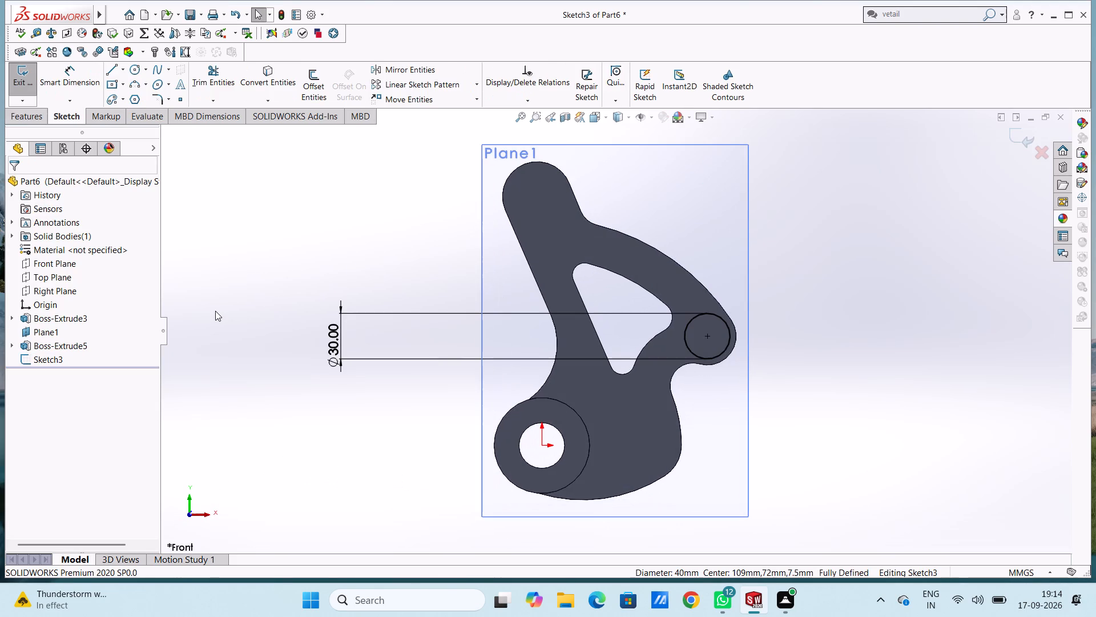
# Cut the 30 mm side lobe circle through the plate with a 40 mm mid-plane extruded cut.
pyautogui.moveTo(452, 460); pyautogui.dragTo(408, 467, button='middle')
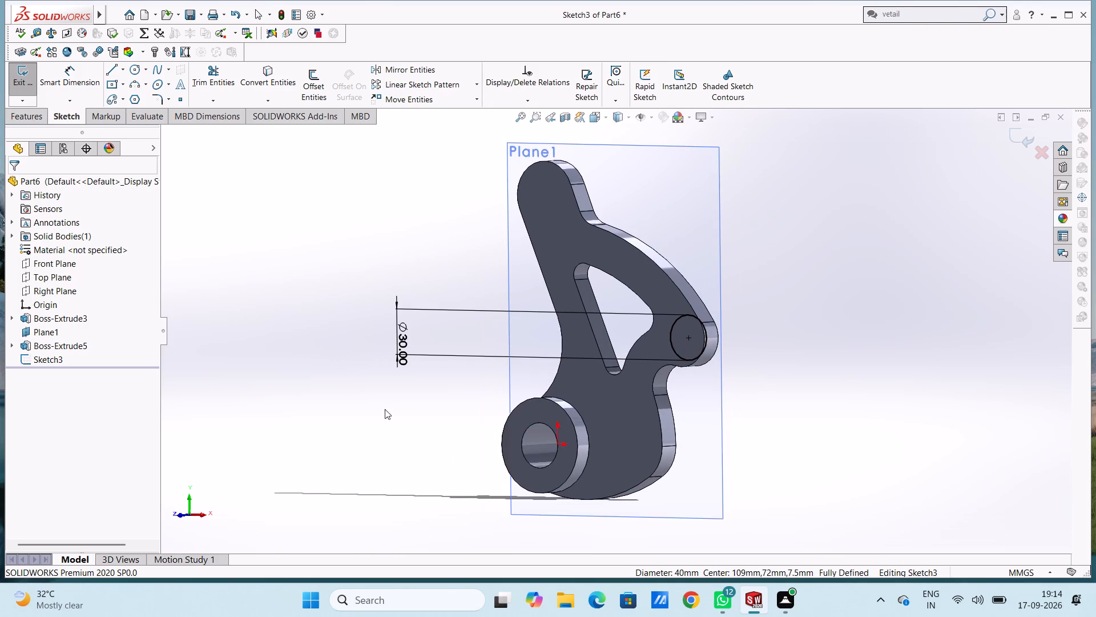
pyautogui.click(14, 122)
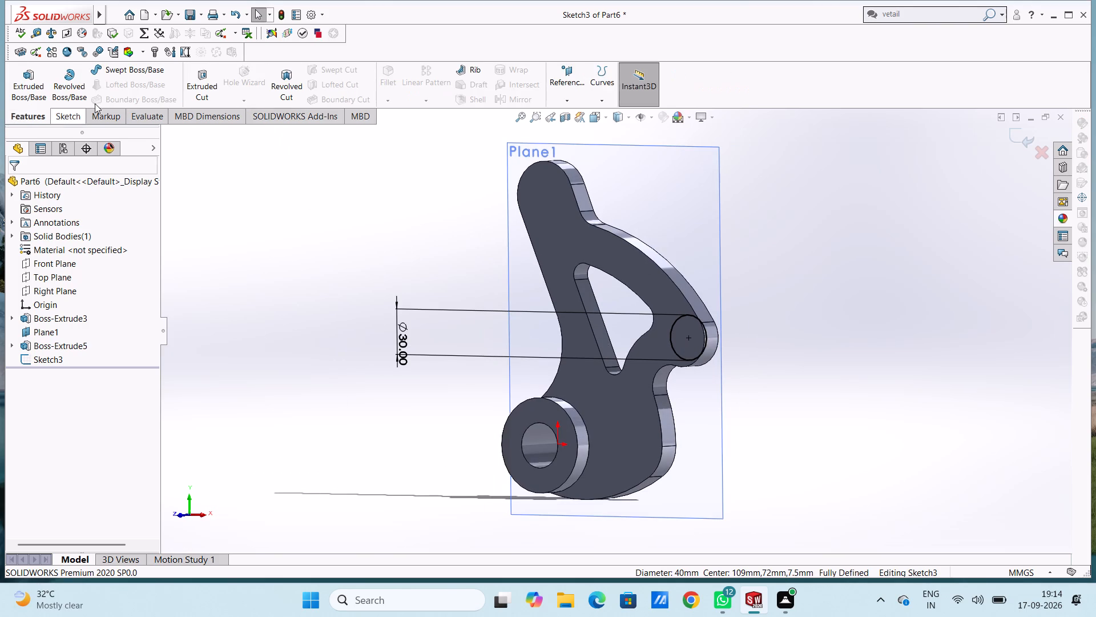
pyautogui.click(208, 78)
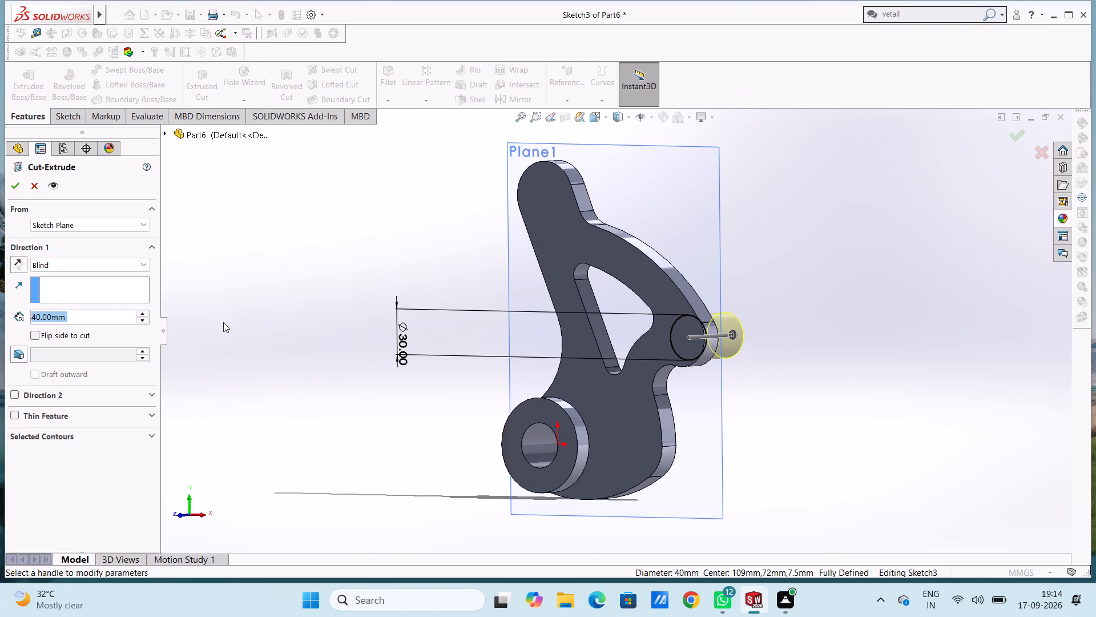
pyautogui.click(144, 259)
pyautogui.click(91, 355)
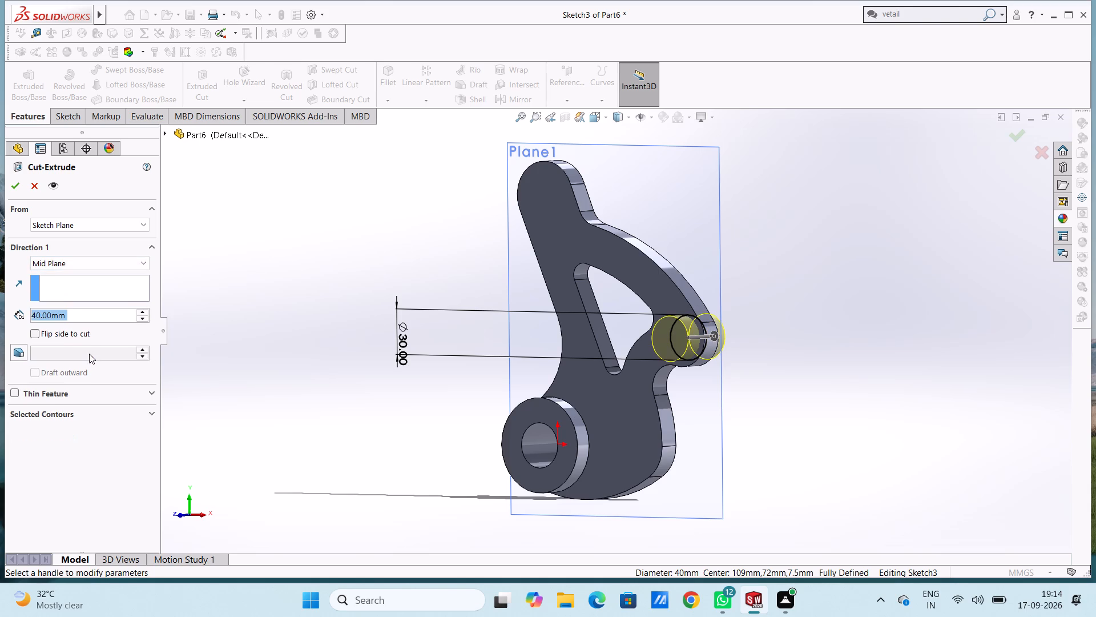
pyautogui.click(15, 187)
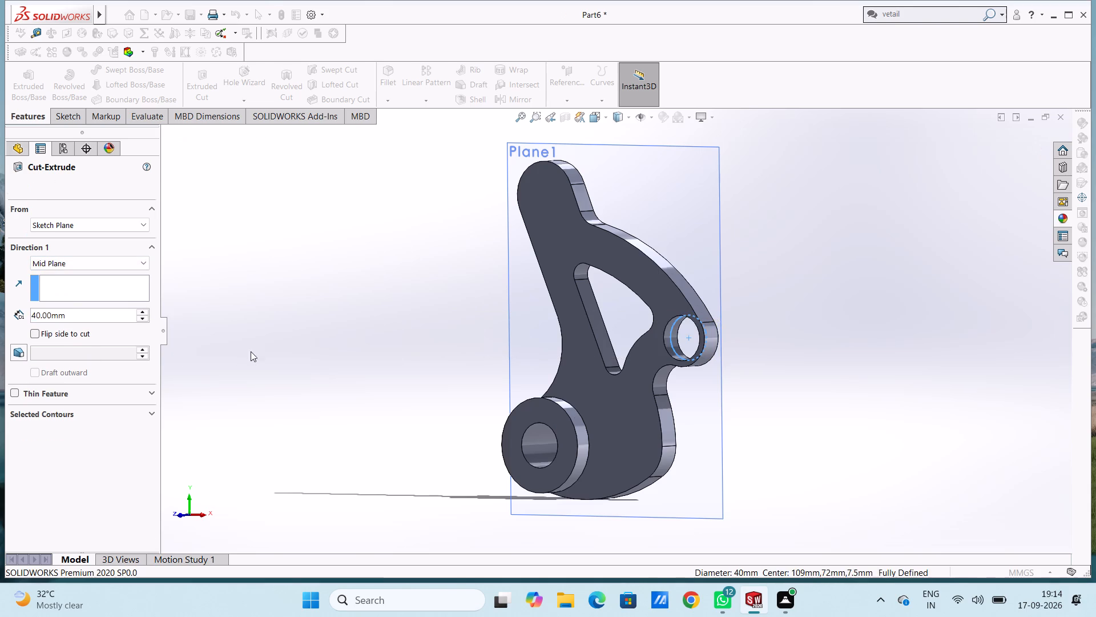
pyautogui.click(315, 340)
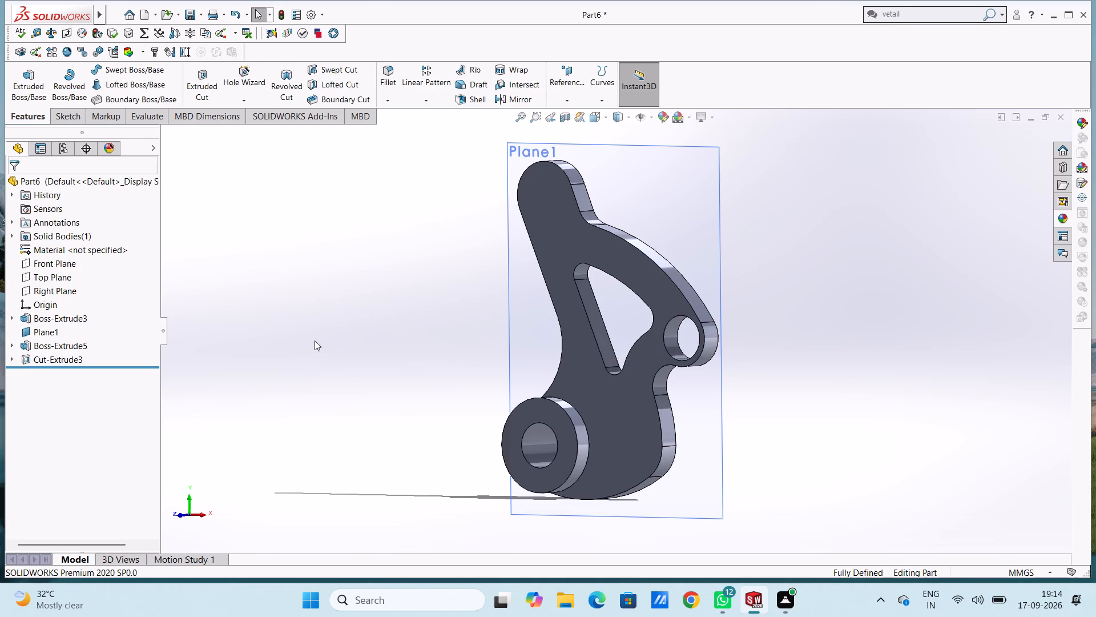
# Start a new sketch on Plane1 for the boss around the side lobe hole.
pyautogui.hotkey('ctrl', '1')
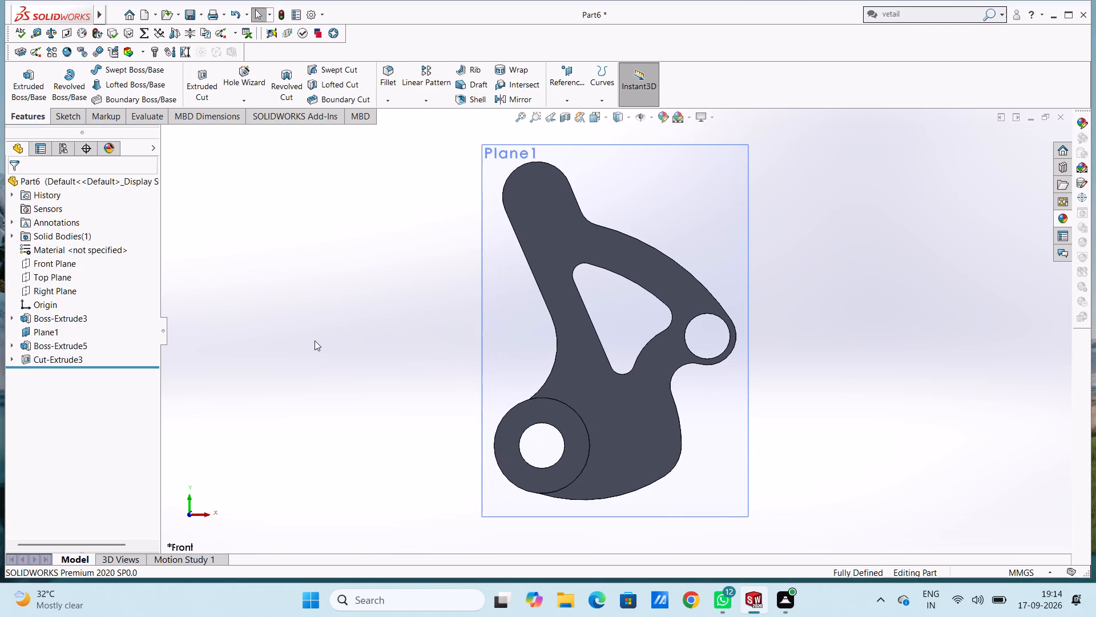
pyautogui.scroll(-5, 744, 319)
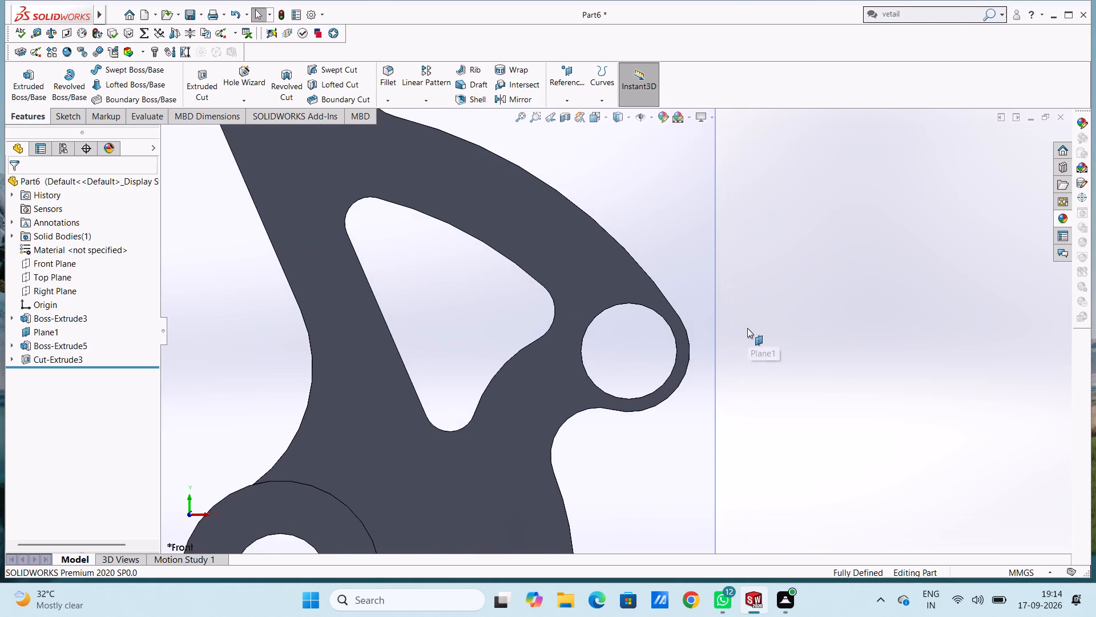
pyautogui.click(597, 283)
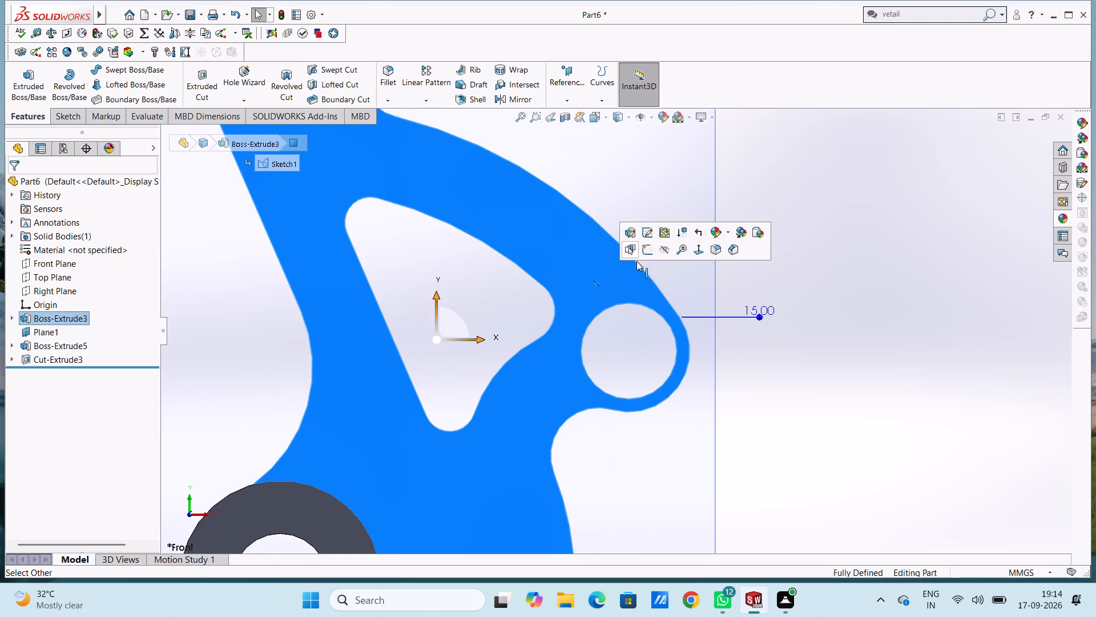
pyautogui.click(835, 281)
pyautogui.click(668, 250)
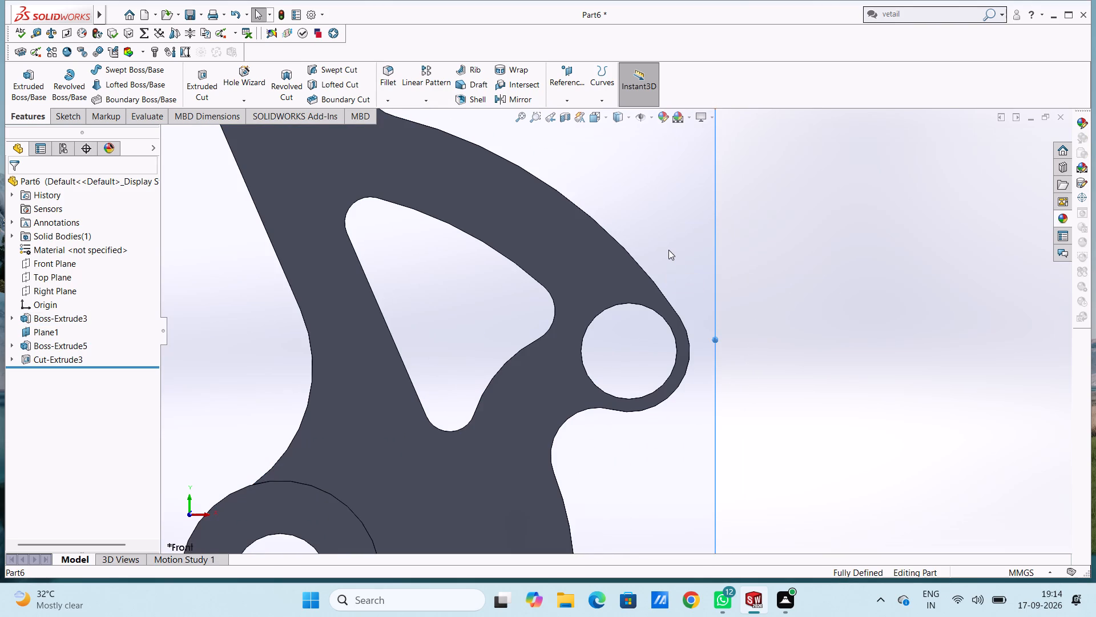
pyautogui.click(723, 221)
pyautogui.scroll(3, 566, 348)
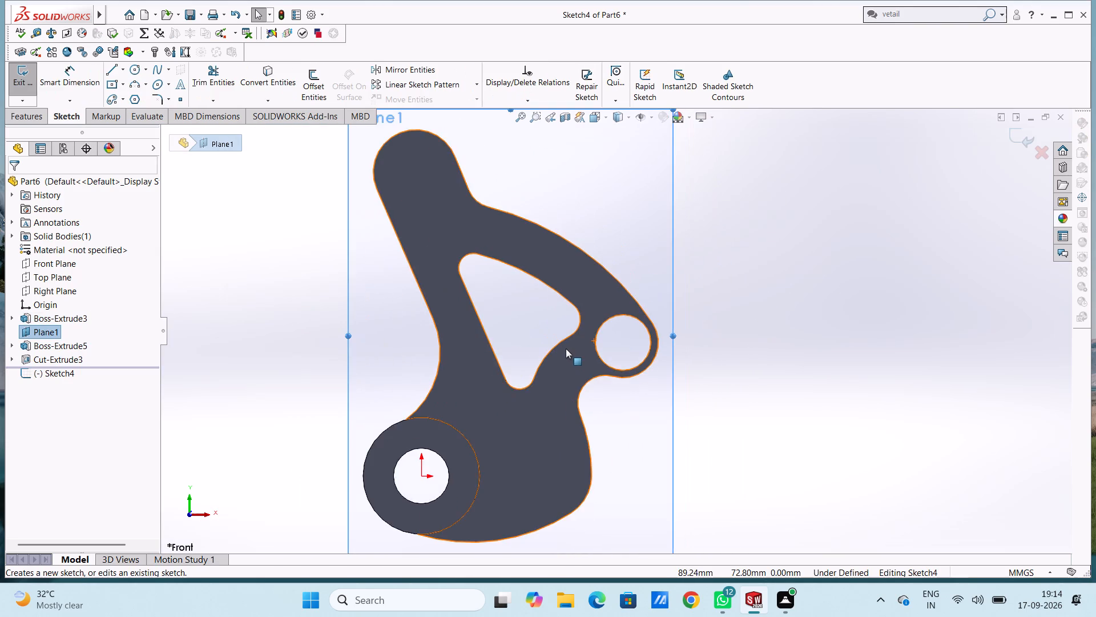
pyautogui.scroll(-3, 571, 341)
pyautogui.click(808, 305)
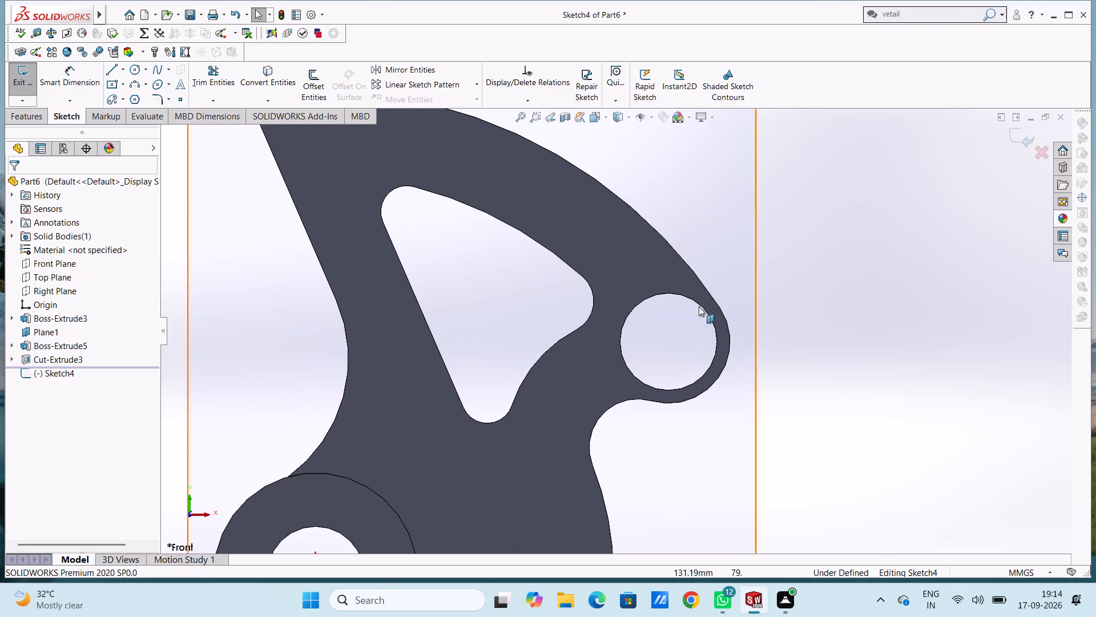
# Sketch two concentric circles centred on the side lobe hole, with radii of 15 mm and 20 mm.
pyautogui.click(131, 67)
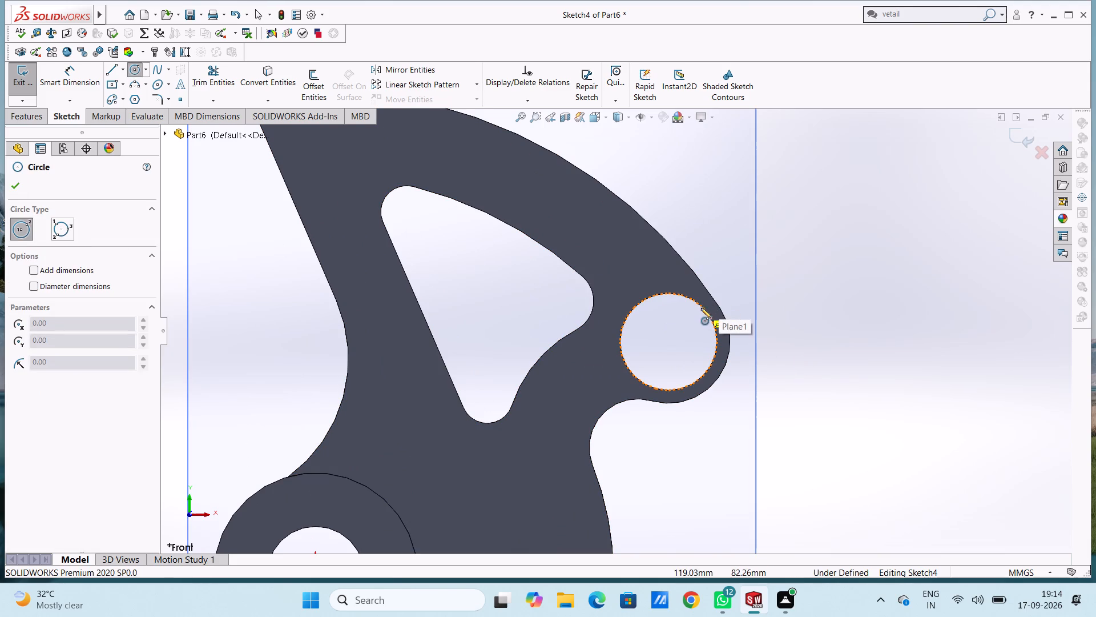
pyautogui.click(667, 341)
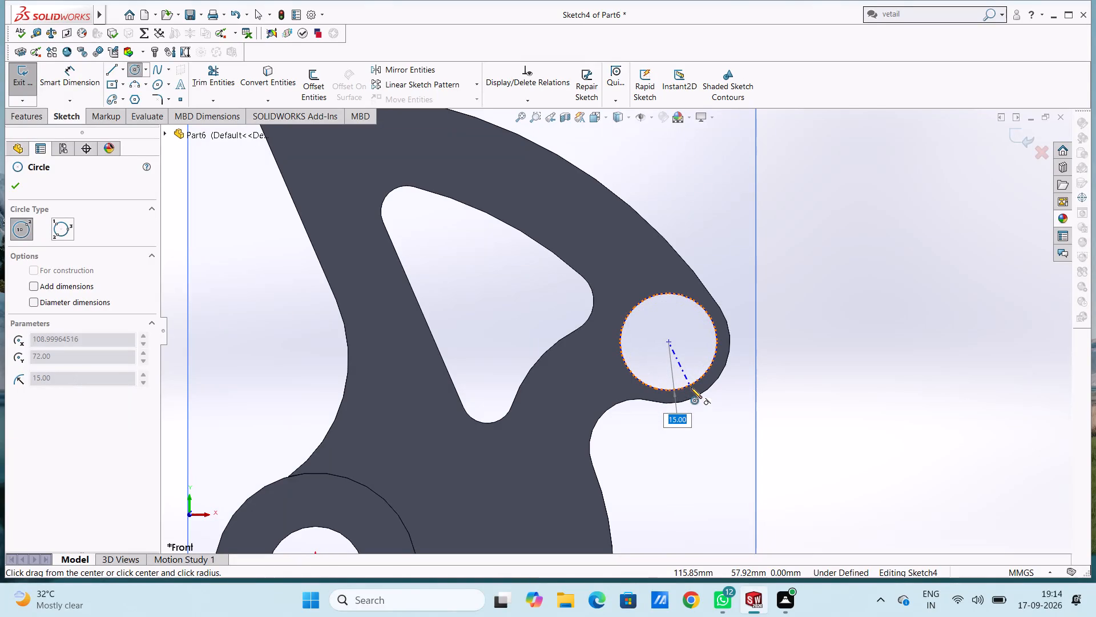
pyautogui.click(691, 387)
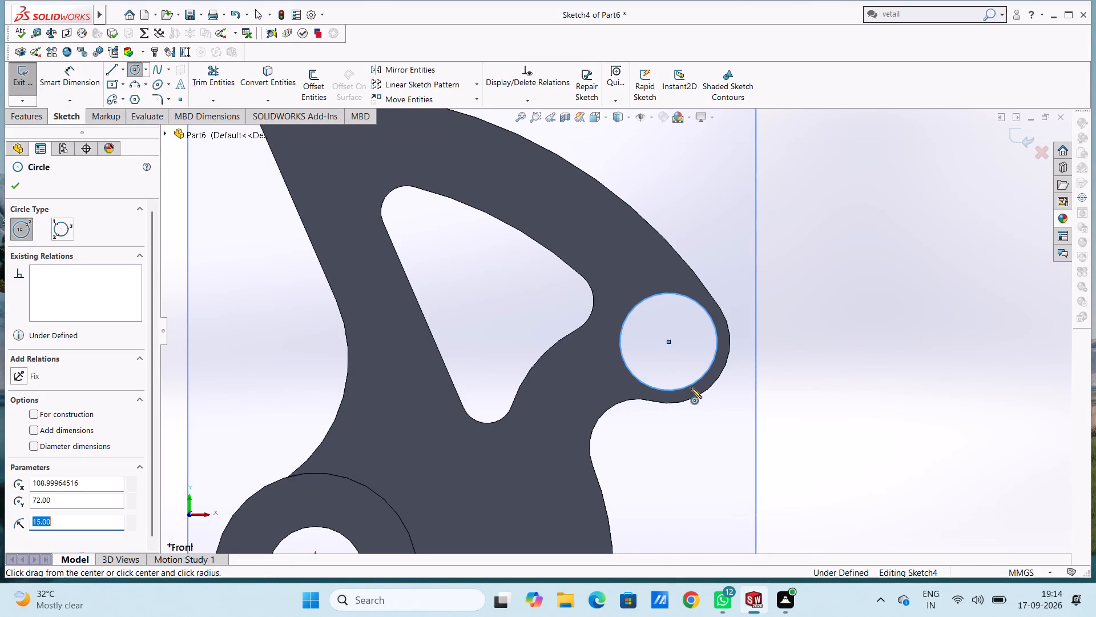
pyautogui.click(668, 340)
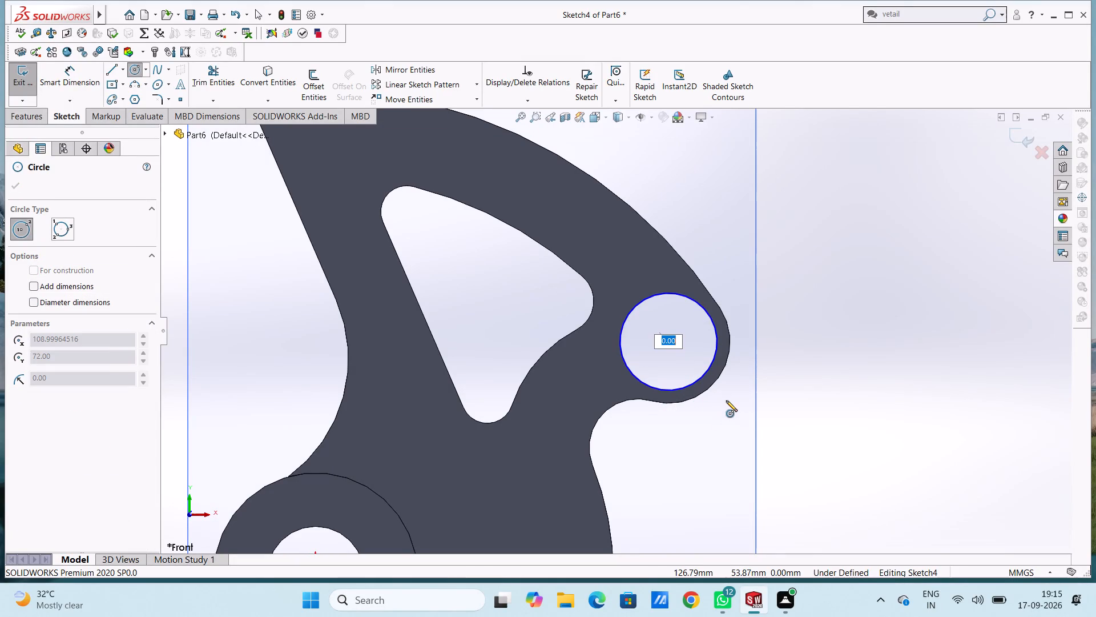
pyautogui.write('20')
pyautogui.press('Return')
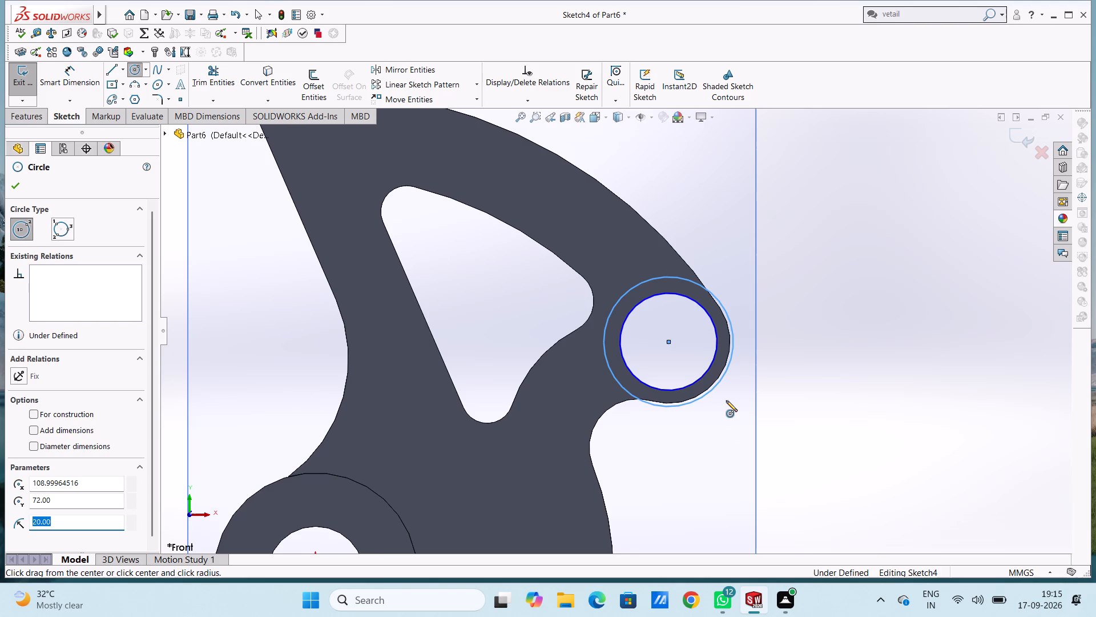
pyautogui.press('Escape')
pyautogui.press('Escape')
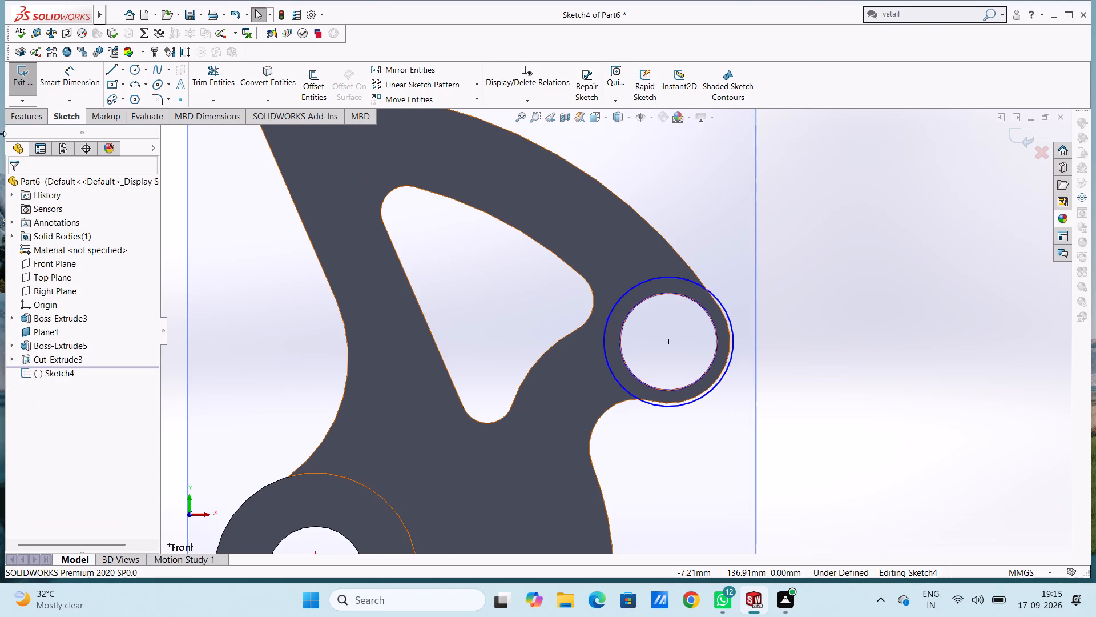
# Dimension the two side lobe circles with diameters of 40 mm for the outer and 30 mm for the inner.
pyautogui.click(71, 74)
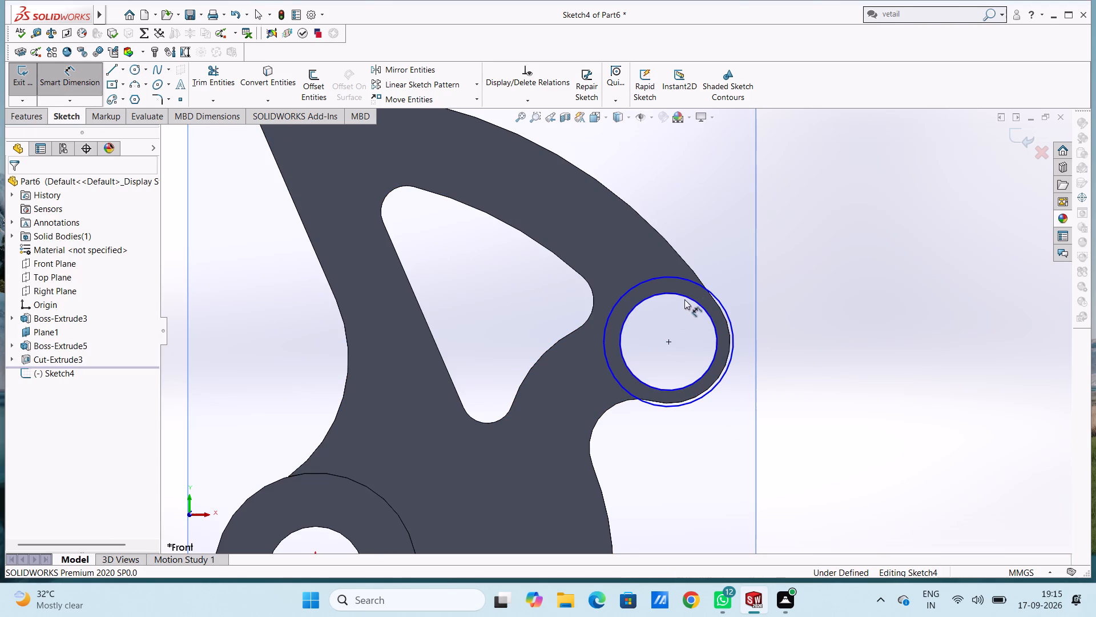
pyautogui.click(695, 280)
pyautogui.click(960, 170)
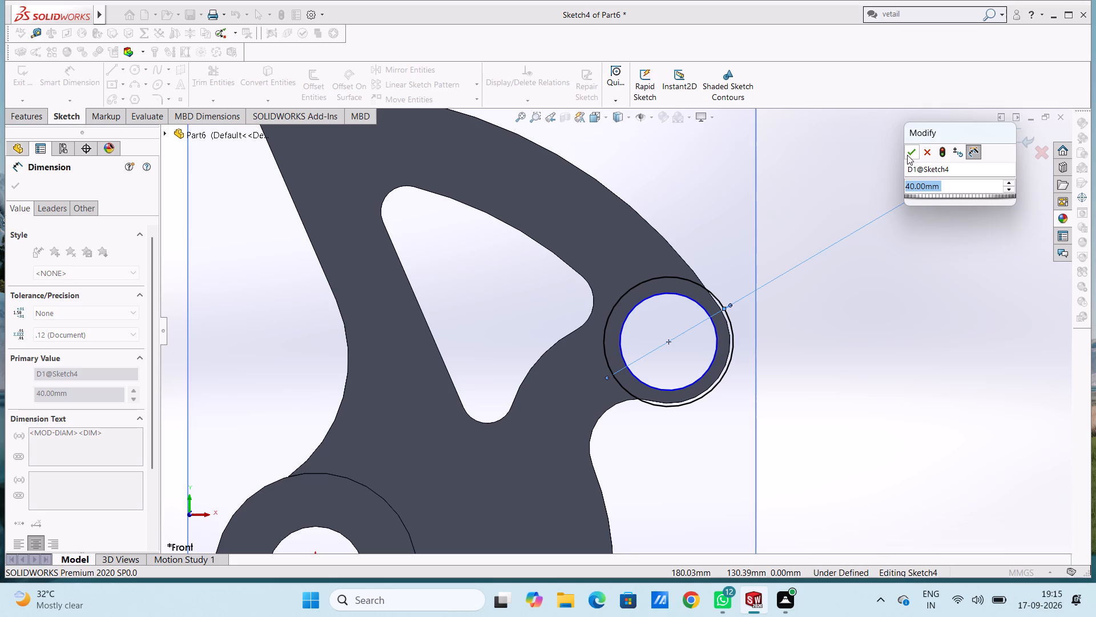
pyautogui.click(907, 155)
pyautogui.click(711, 365)
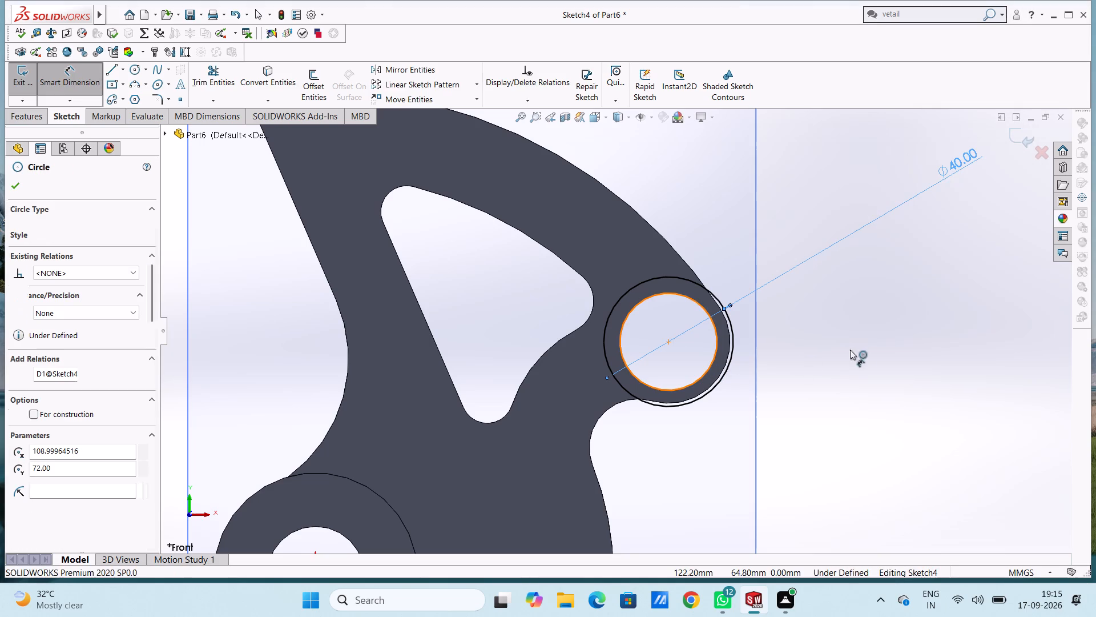
pyautogui.click(962, 474)
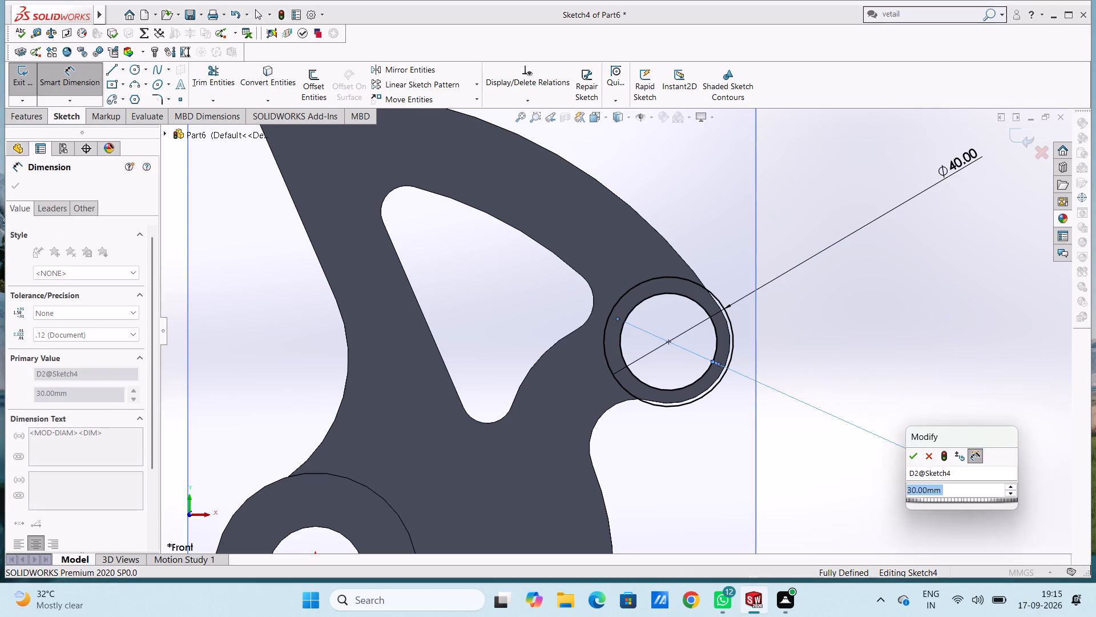
pyautogui.click(914, 456)
pyautogui.click(902, 367)
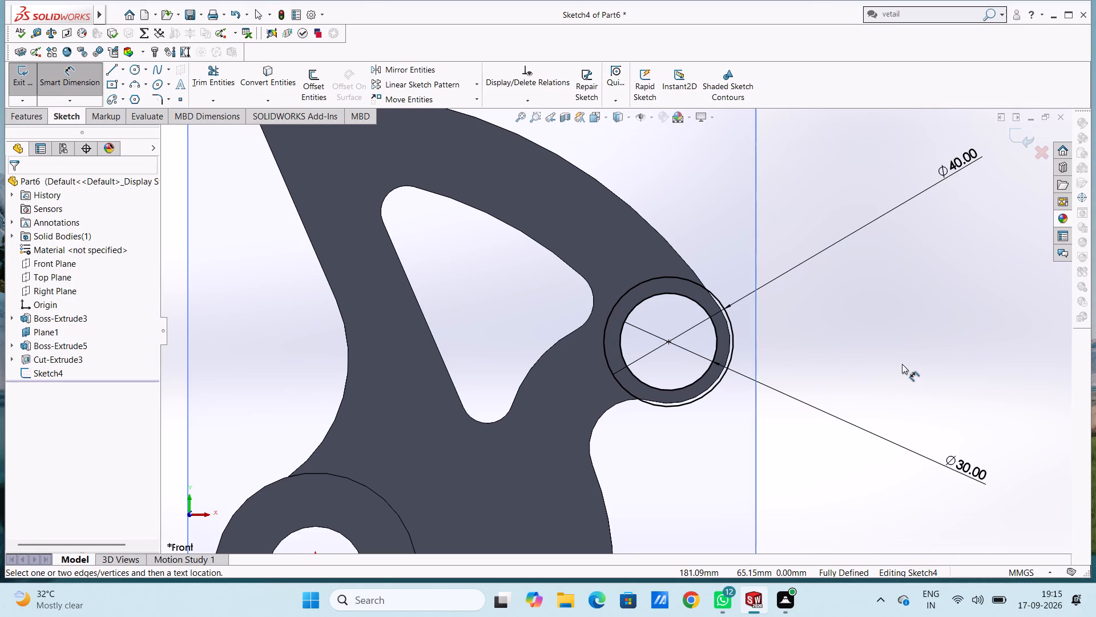
pyautogui.press('Escape')
# Extrude the side lobe ring as a mid-plane boss 30 mm deep, merged with the plate.
pyautogui.hotkey('ctrl', '7')
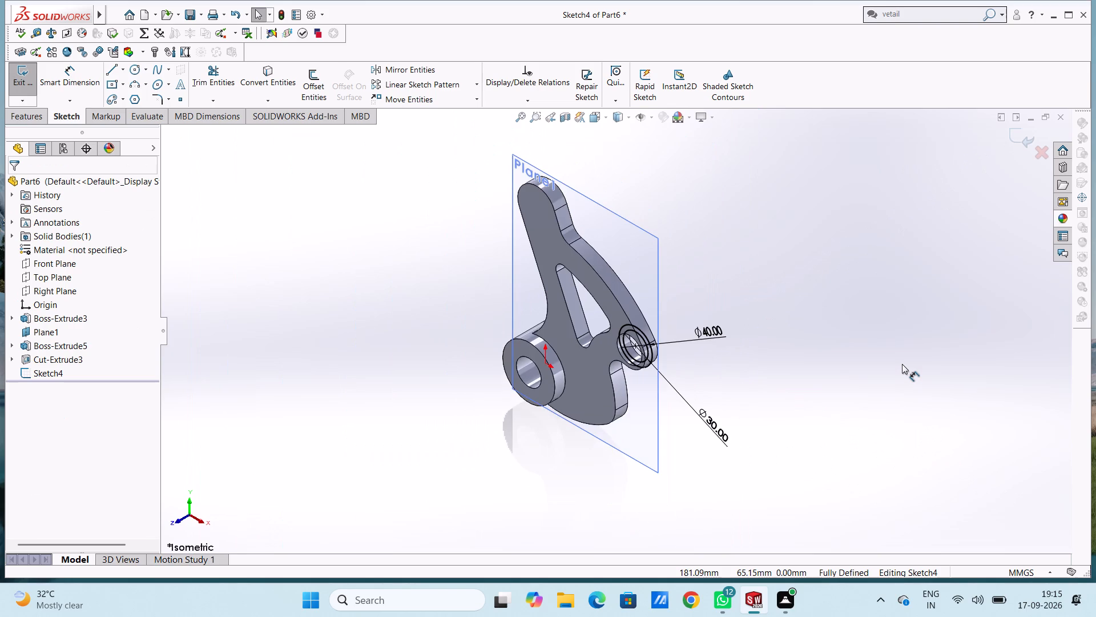
pyautogui.click(37, 115)
pyautogui.click(31, 81)
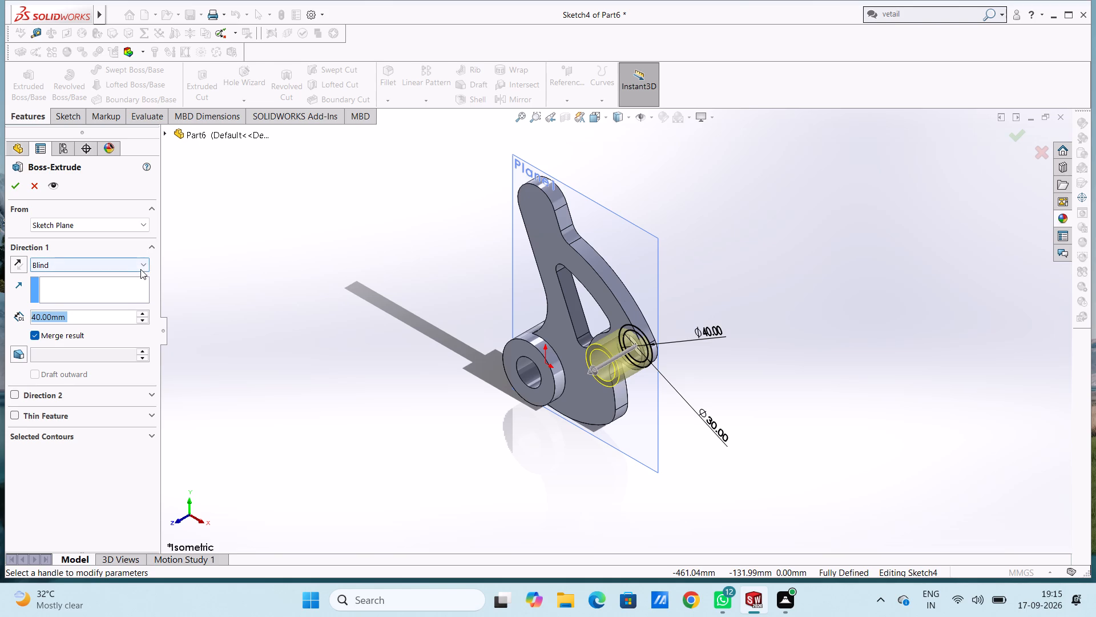
pyautogui.click(141, 263)
pyautogui.click(112, 338)
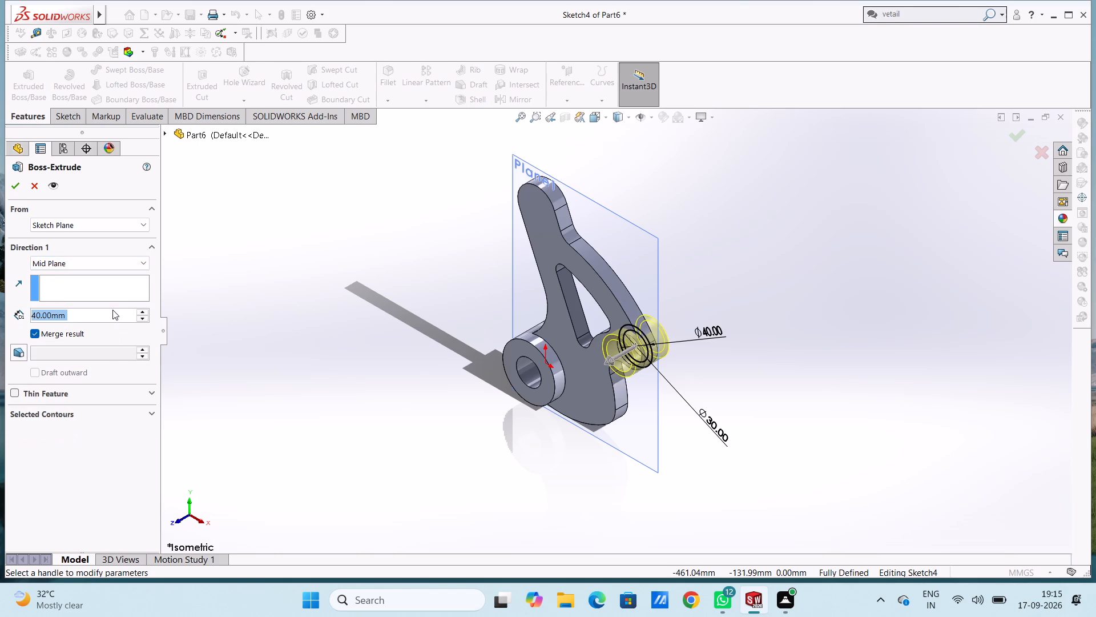
pyautogui.write('30')
pyautogui.press('Return')
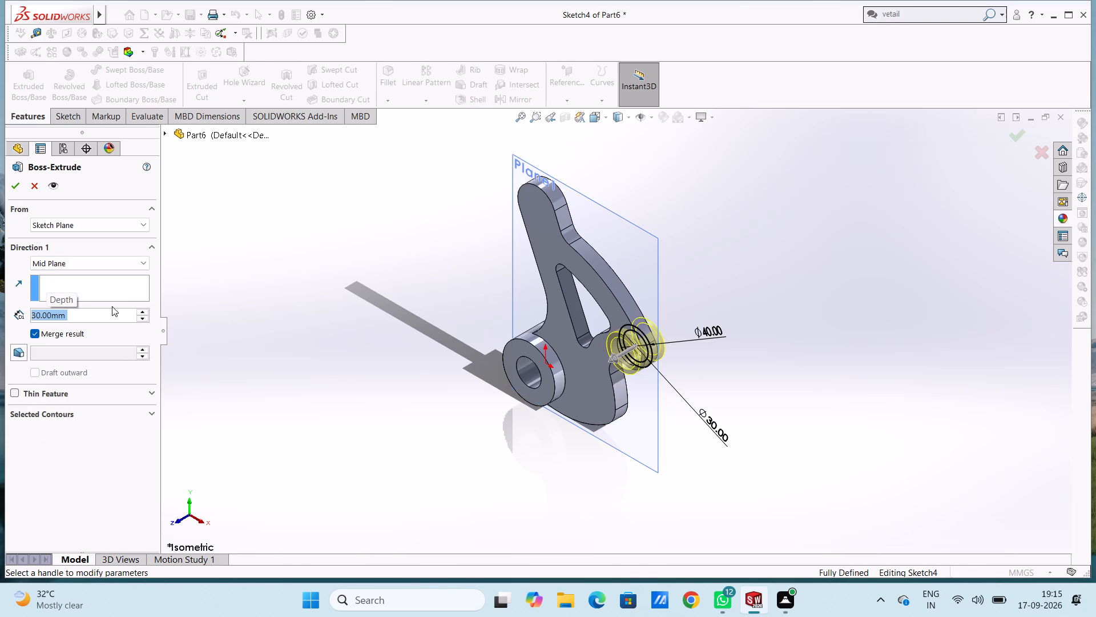
pyautogui.click(16, 185)
pyautogui.click(294, 298)
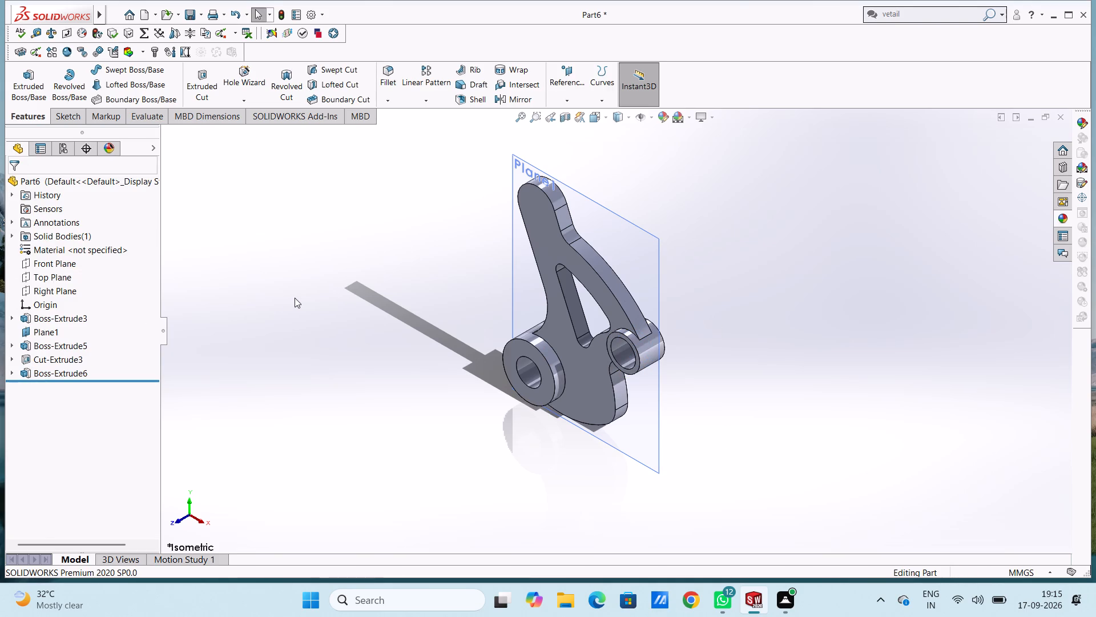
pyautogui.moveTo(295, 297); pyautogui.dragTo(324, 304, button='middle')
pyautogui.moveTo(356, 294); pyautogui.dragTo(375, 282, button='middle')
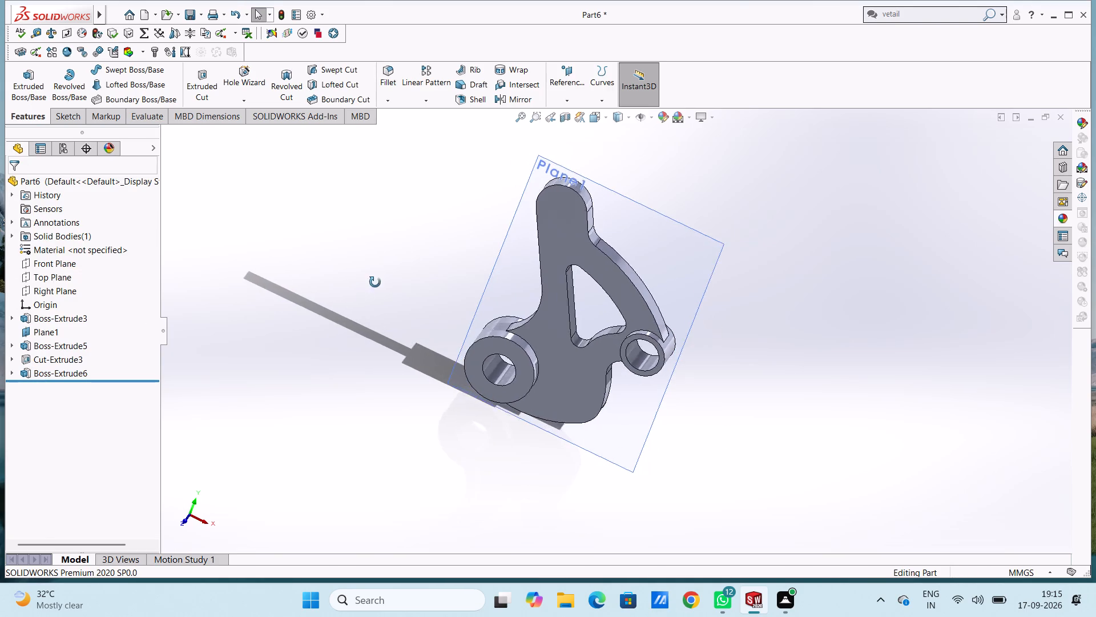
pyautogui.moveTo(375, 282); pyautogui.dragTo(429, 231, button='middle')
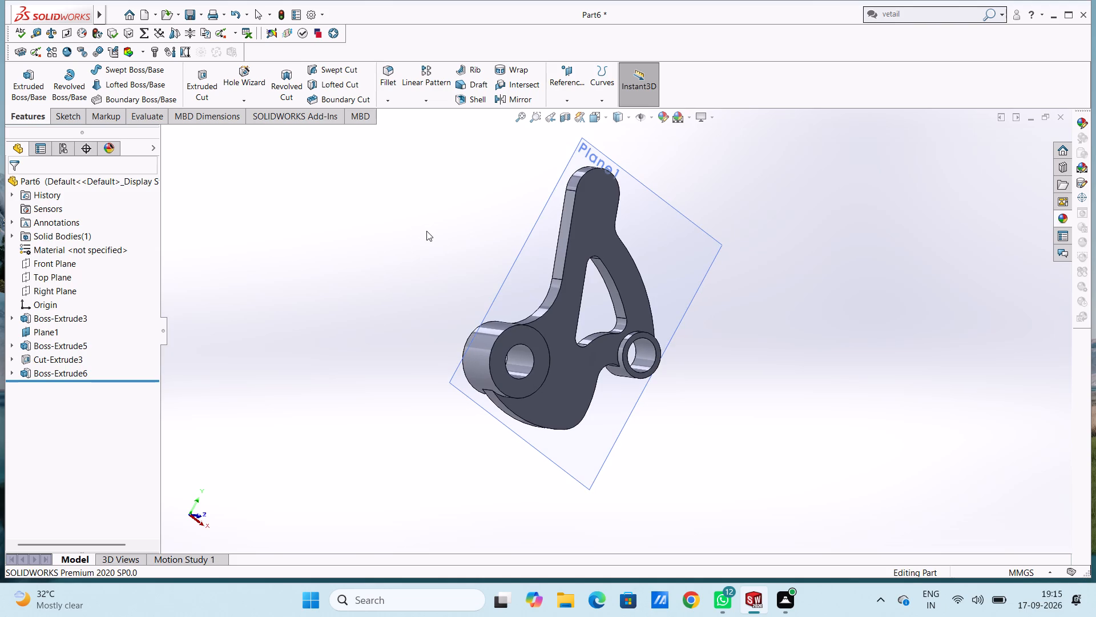
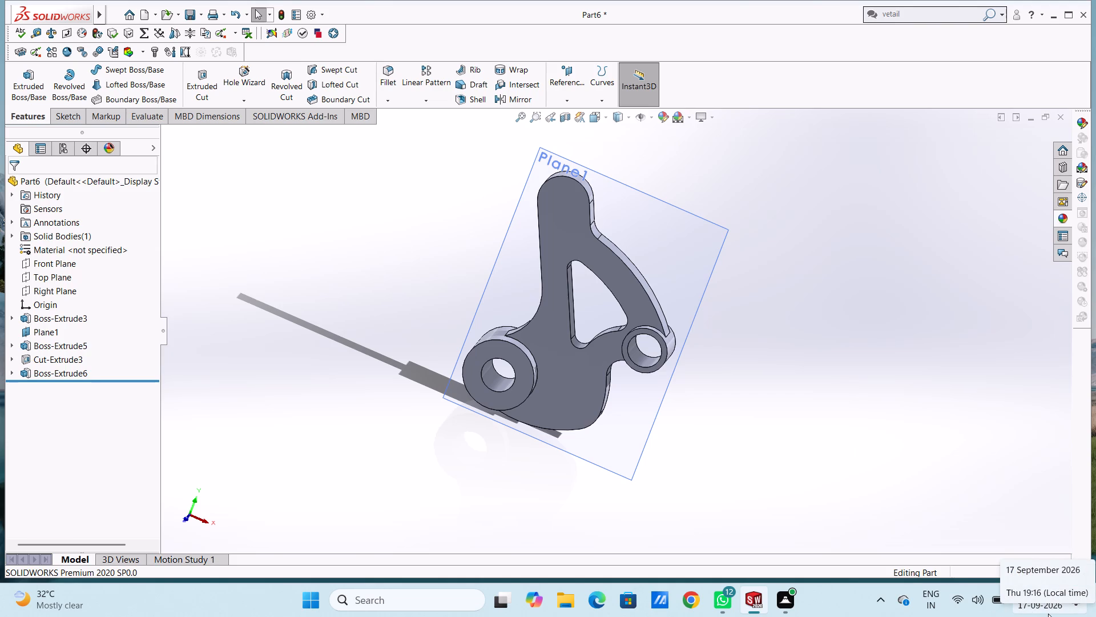
# On a new Plane1 sketch, draw a 15 mm radius circle in the plate's lower body, about 68 mm horizontally from the hub centre.
pyautogui.hotkey('ctrl', '2')
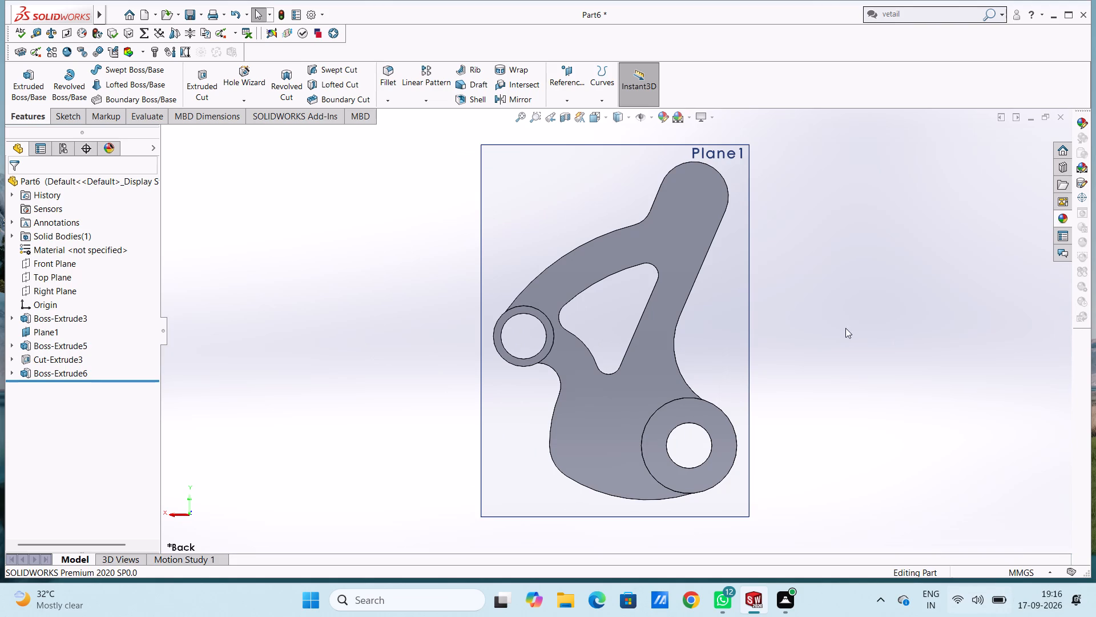
pyautogui.click(594, 201)
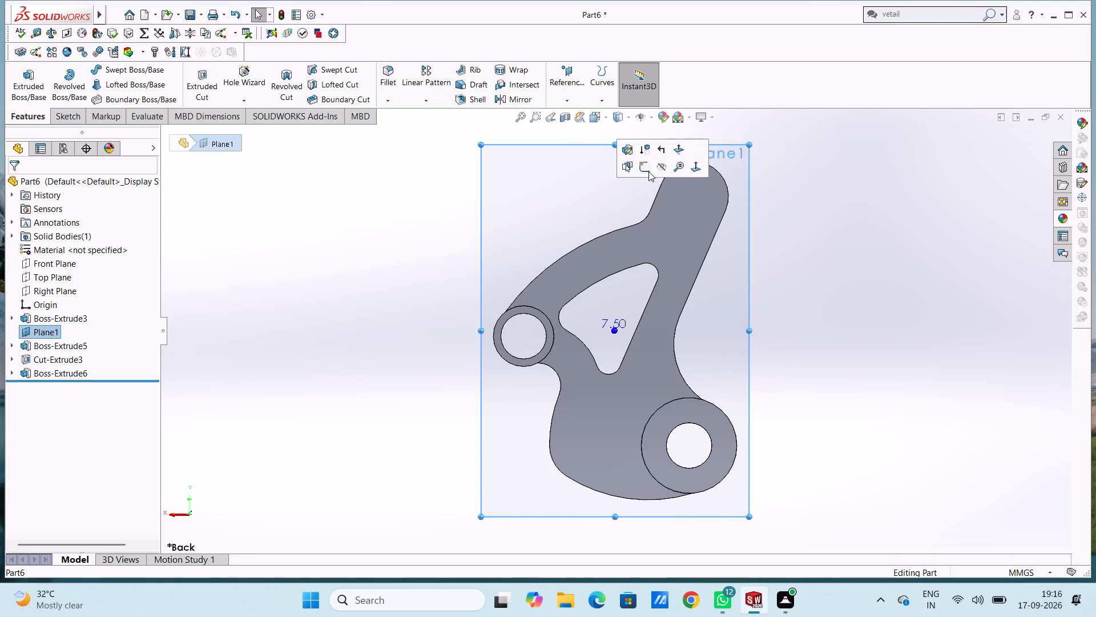
pyautogui.click(648, 171)
pyautogui.click(405, 214)
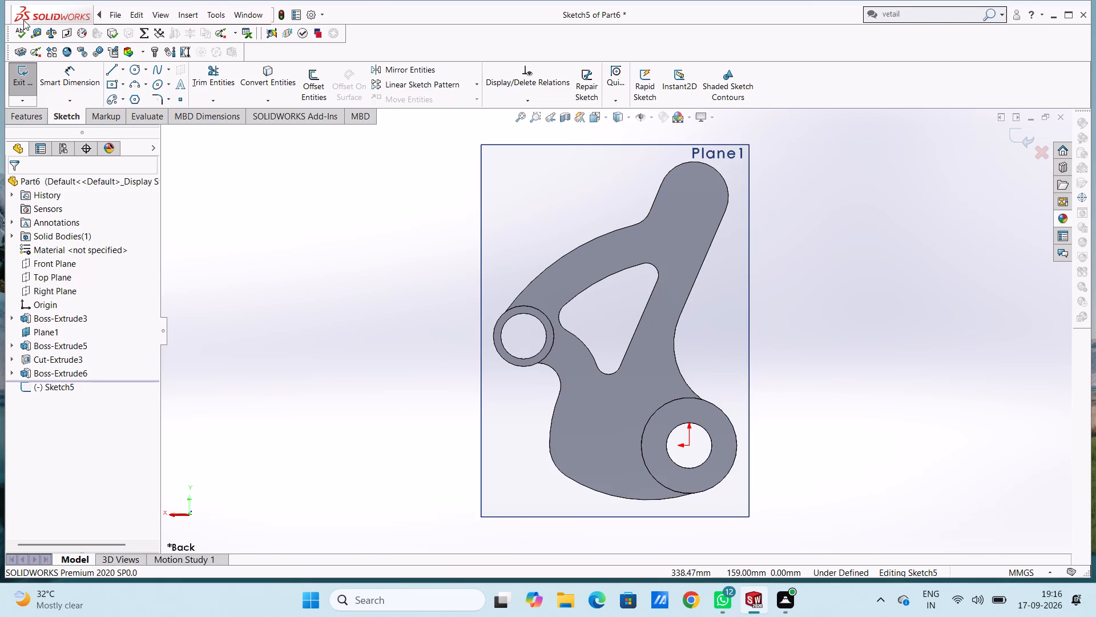
pyautogui.click(137, 67)
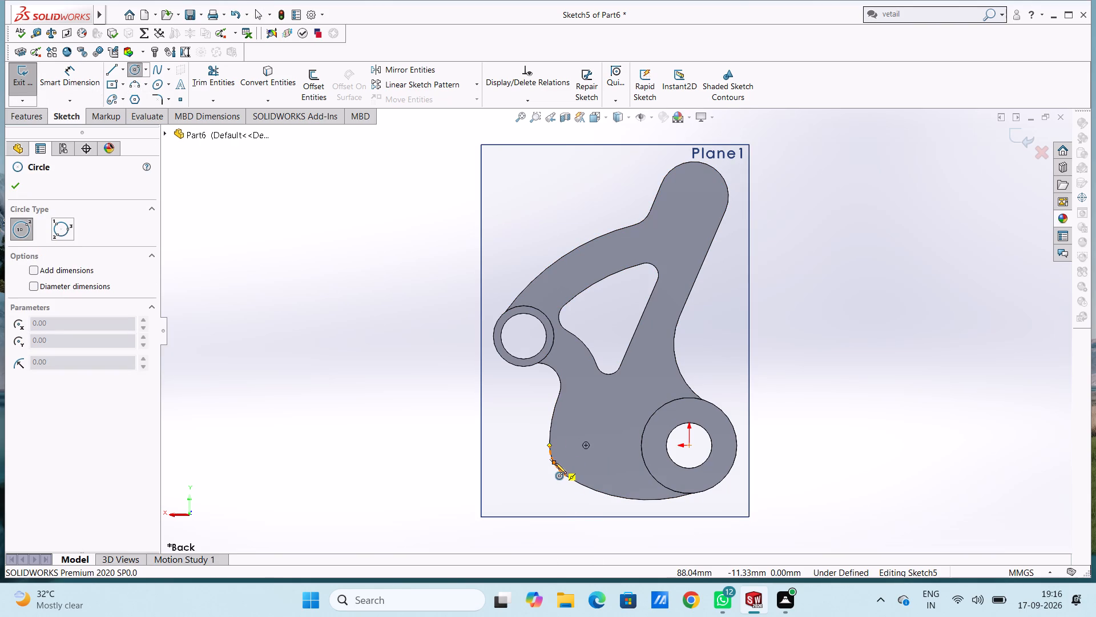
pyautogui.click(585, 444)
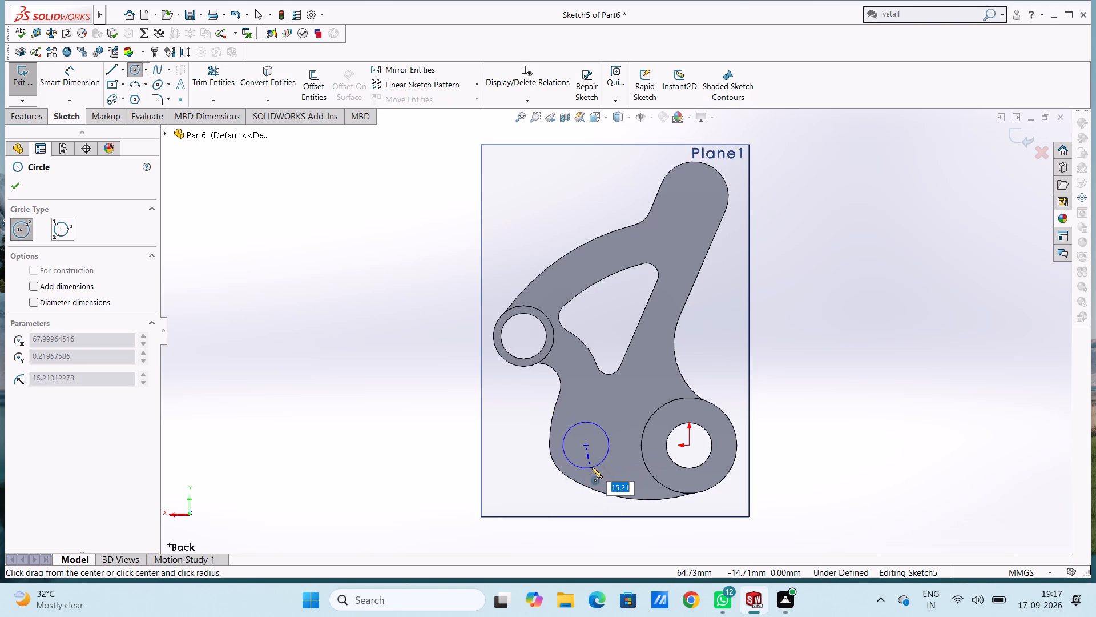
pyautogui.write('15')
pyautogui.press('Return')
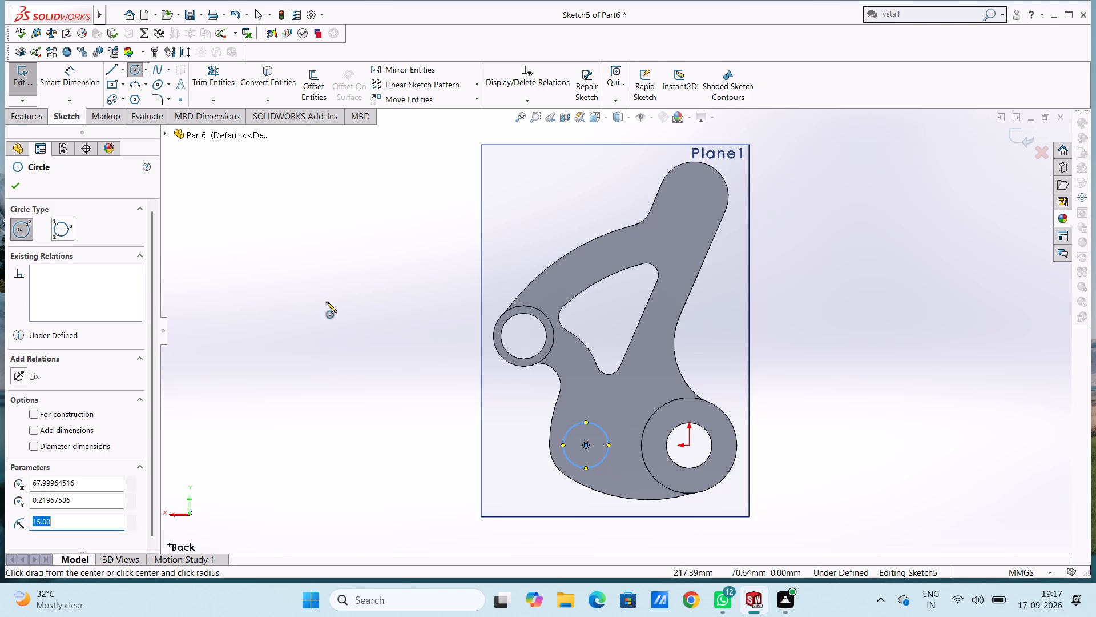
# Dimension the lower body circle with a diameter of 30 mm.
pyautogui.click(79, 73)
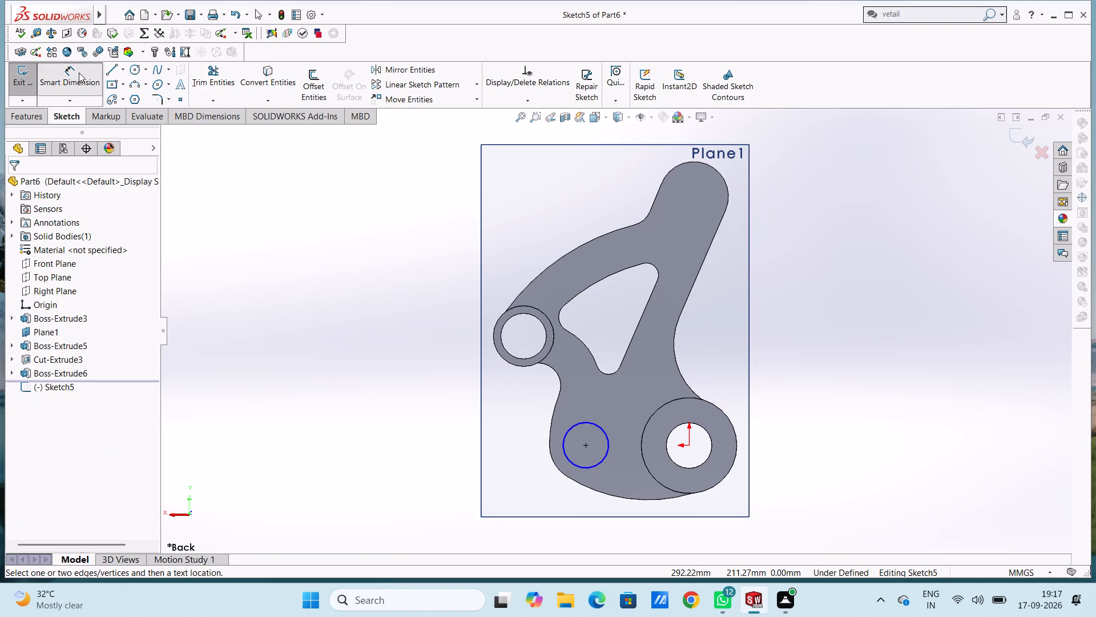
pyautogui.click(575, 462)
pyautogui.click(287, 307)
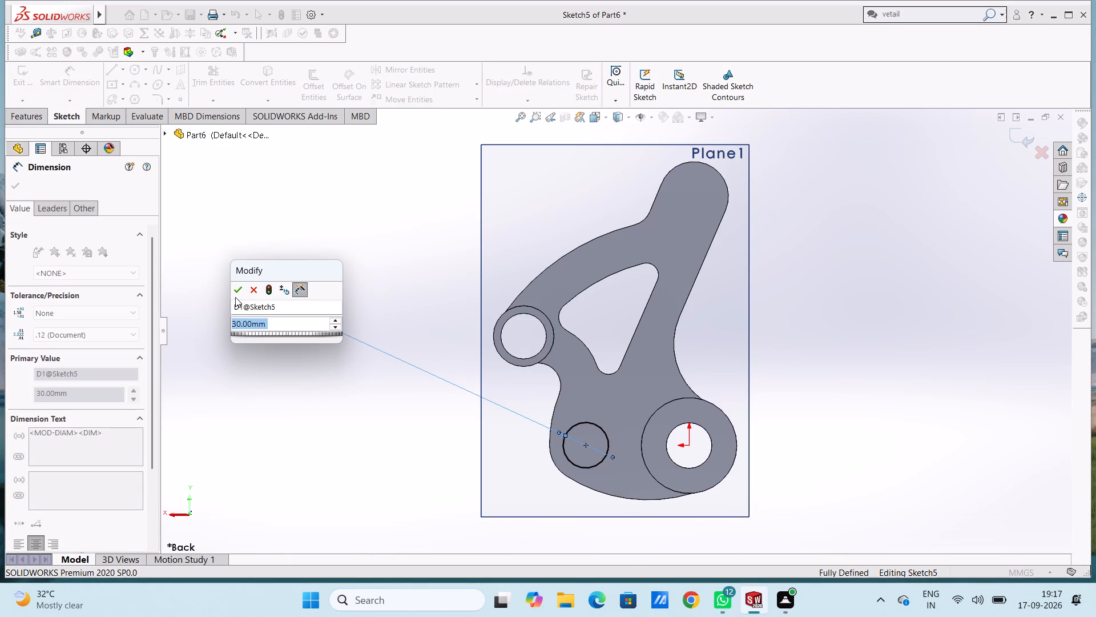
pyautogui.click(235, 292)
pyautogui.click(292, 219)
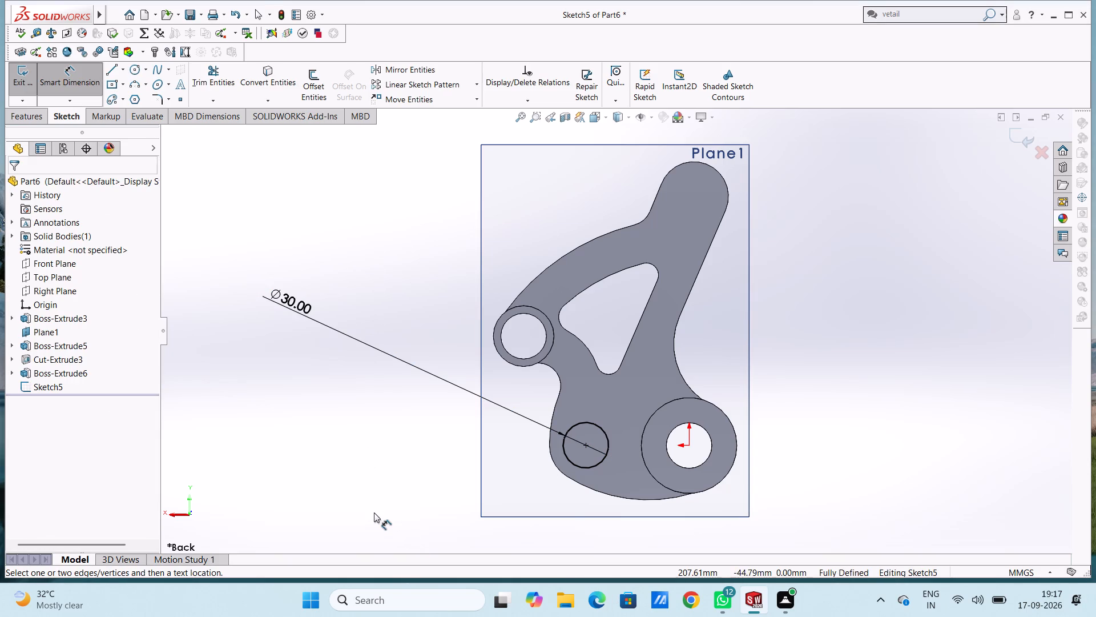
pyautogui.press('Escape')
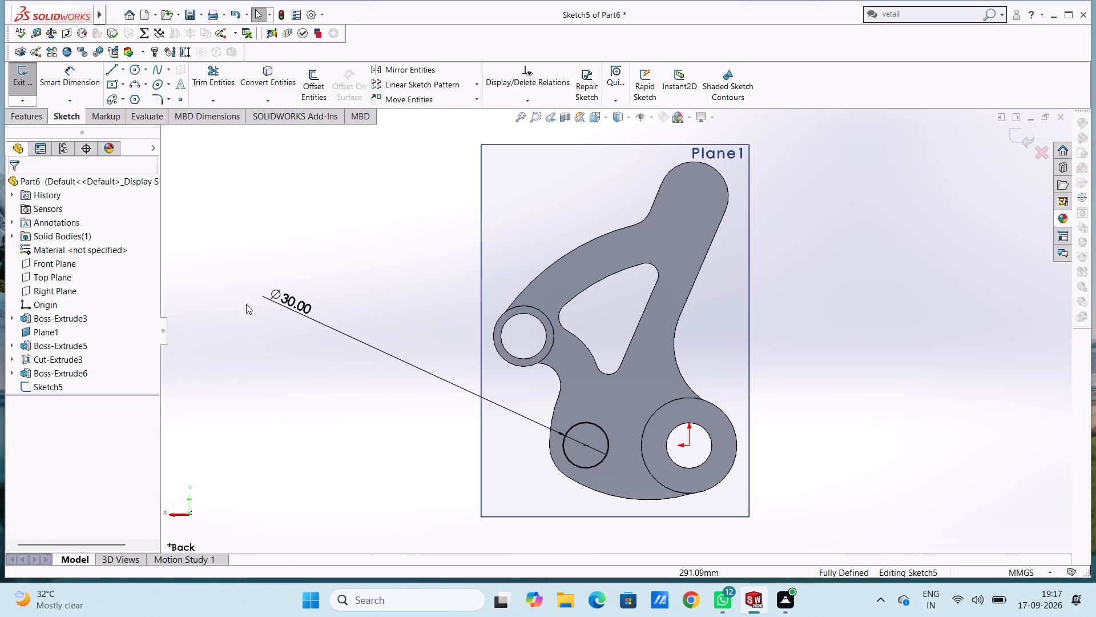
# Cut the 30 mm circle through the plate's lower body with a mid-plane extruded cut 30 mm deep.
pyautogui.click(24, 120)
pyautogui.click(202, 89)
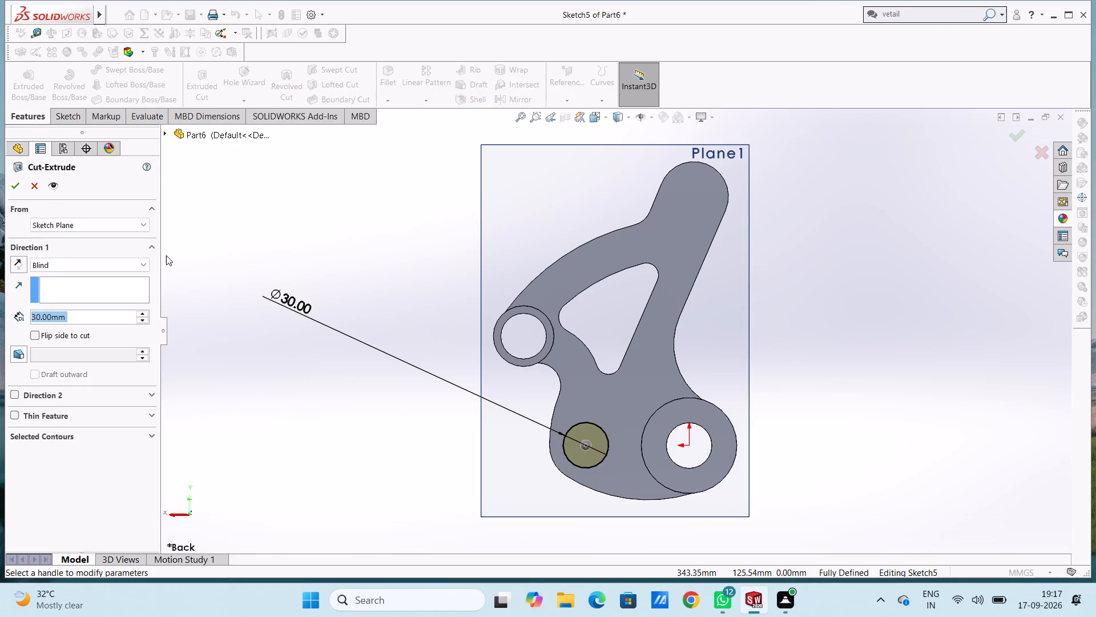
pyautogui.click(136, 268)
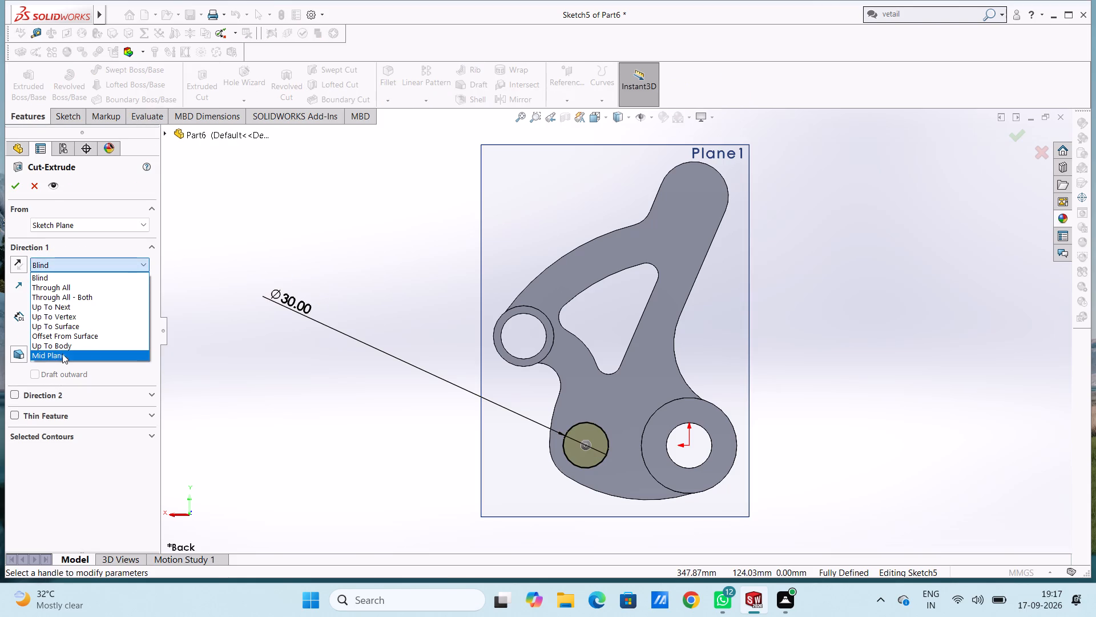
pyautogui.click(63, 352)
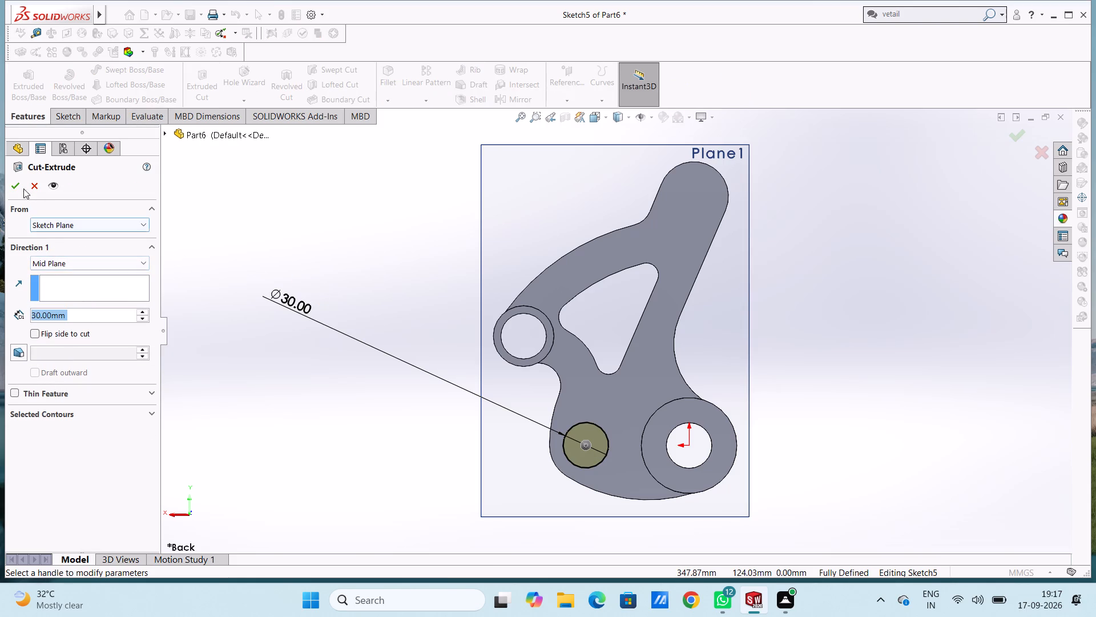
pyautogui.click(19, 188)
pyautogui.click(364, 434)
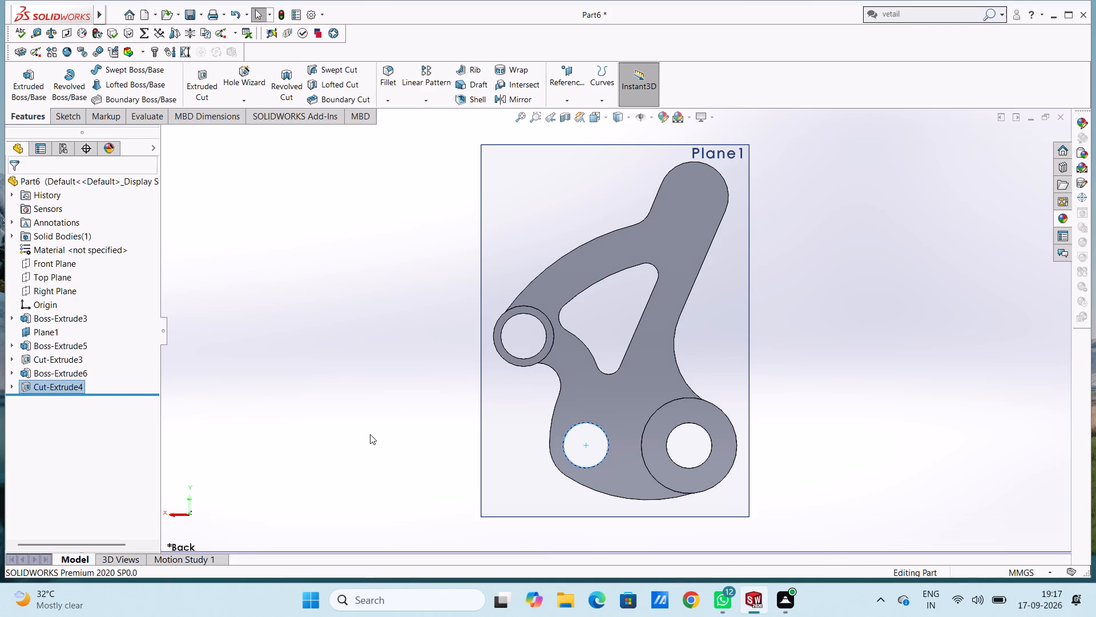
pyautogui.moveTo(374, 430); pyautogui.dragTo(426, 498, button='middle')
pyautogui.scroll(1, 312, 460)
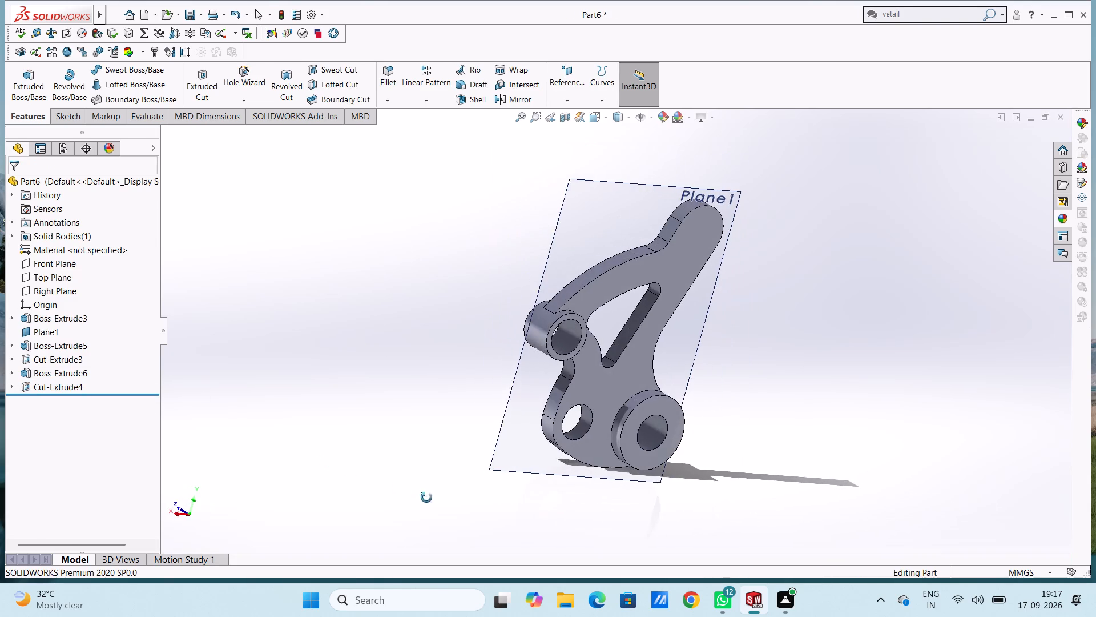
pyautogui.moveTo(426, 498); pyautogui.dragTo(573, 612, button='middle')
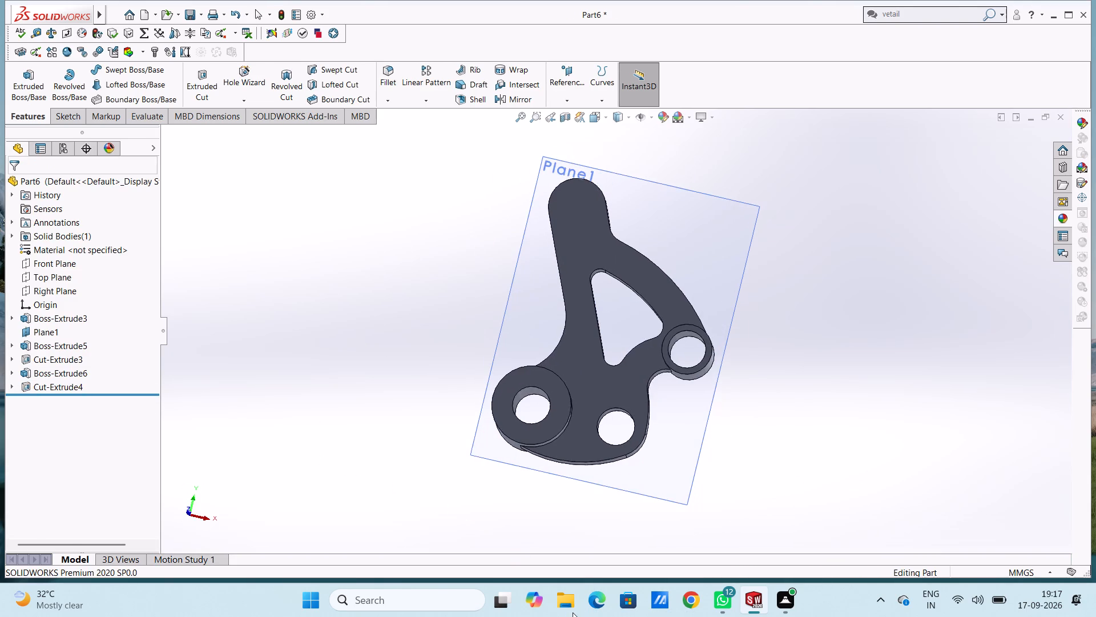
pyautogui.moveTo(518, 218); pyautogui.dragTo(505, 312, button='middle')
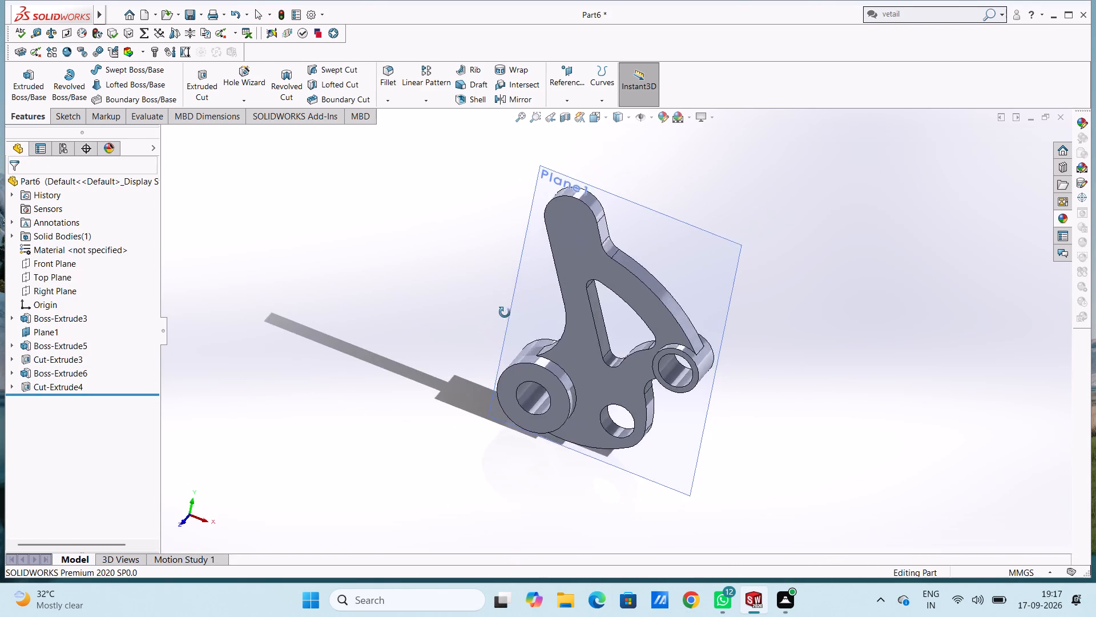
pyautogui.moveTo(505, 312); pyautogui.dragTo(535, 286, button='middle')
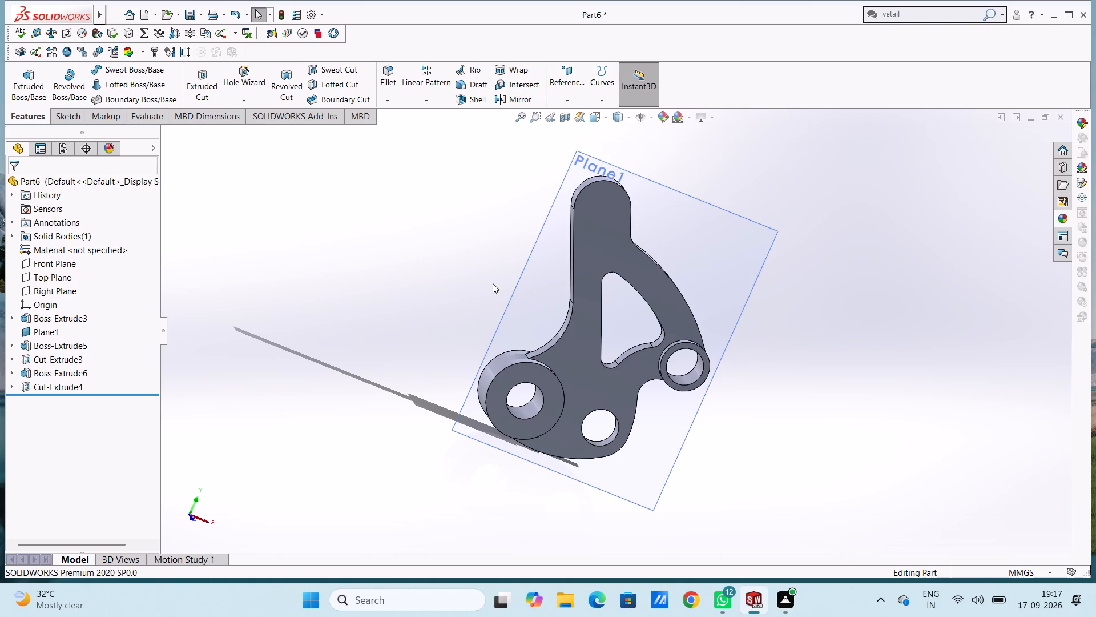
# On a new Plane1 sketch, draw a 12 mm radius circle concentric with the rounded end of the upper arm.
pyautogui.hotkey('ctrl', '1')
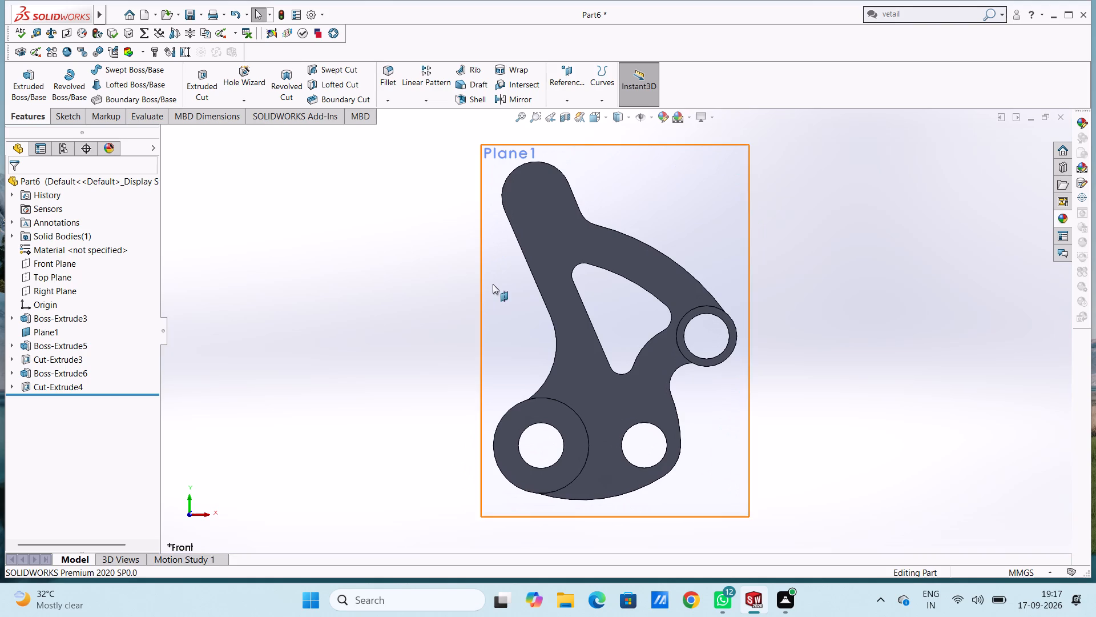
pyautogui.click(632, 181)
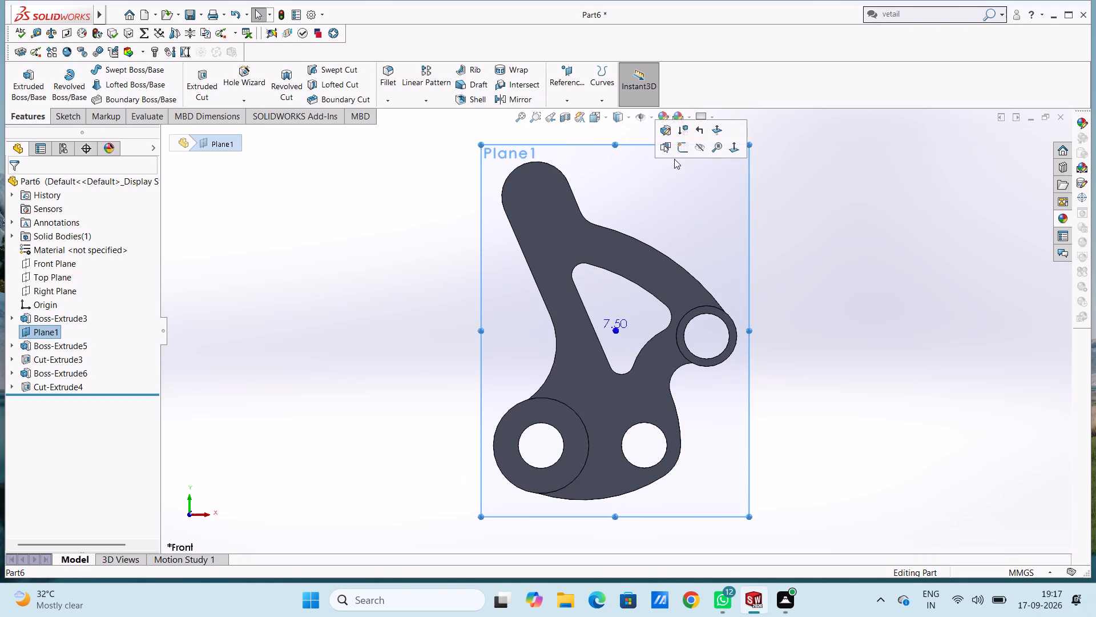
pyautogui.click(676, 149)
pyautogui.click(389, 203)
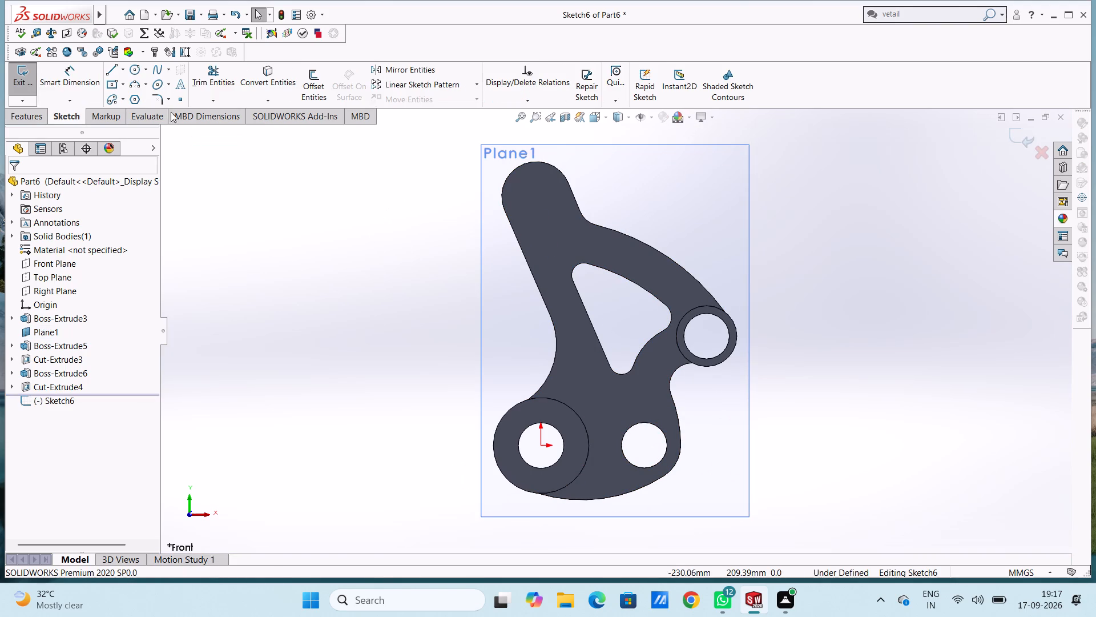
pyautogui.click(137, 74)
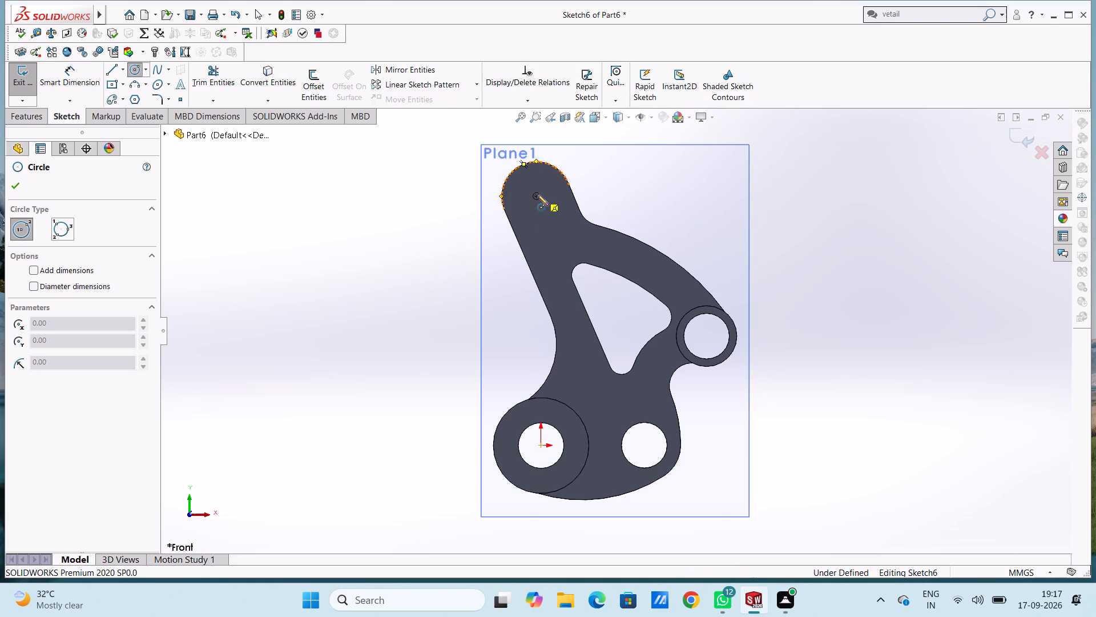
pyautogui.click(537, 196)
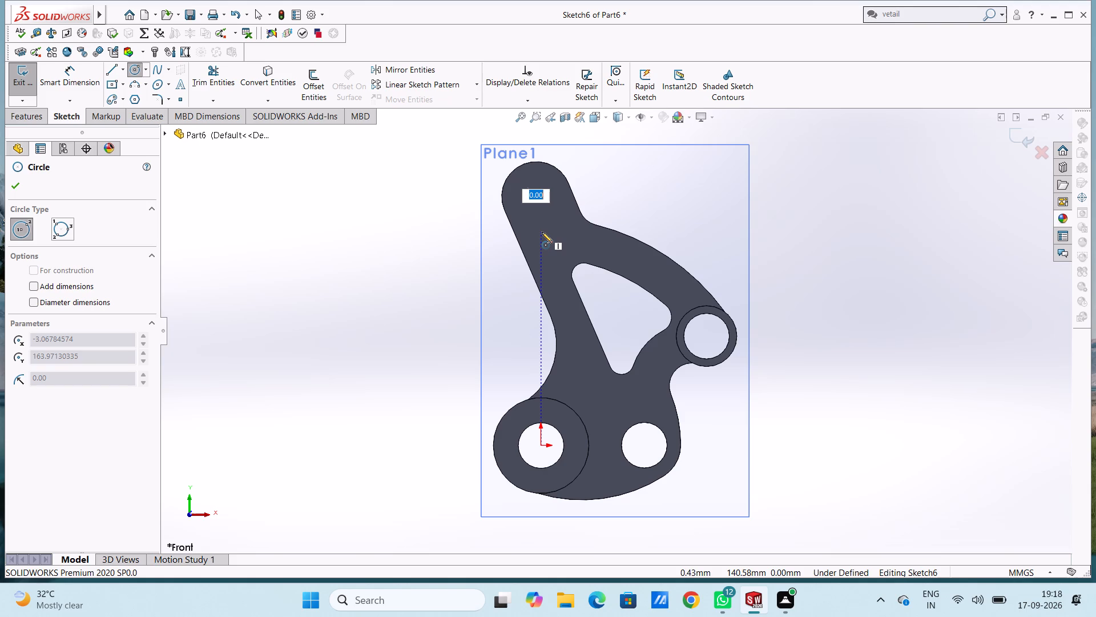
pyautogui.write('12')
pyautogui.press('Return')
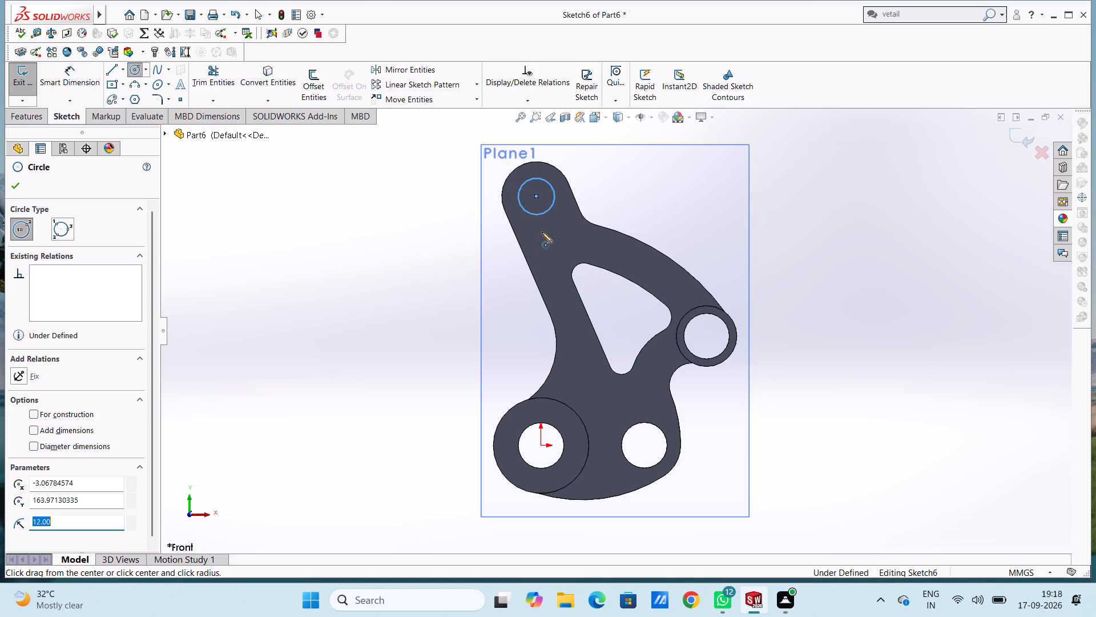
pyautogui.press('Escape')
pyautogui.press('Escape')
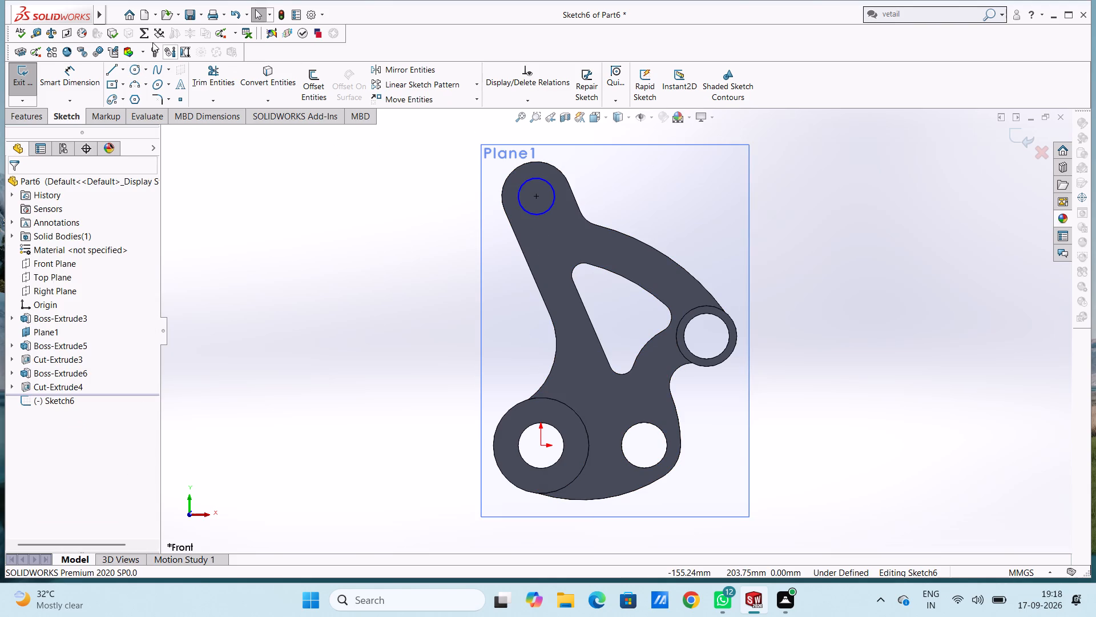
# Dimension the upper arm circle with a diameter of 24 mm.
pyautogui.click(71, 81)
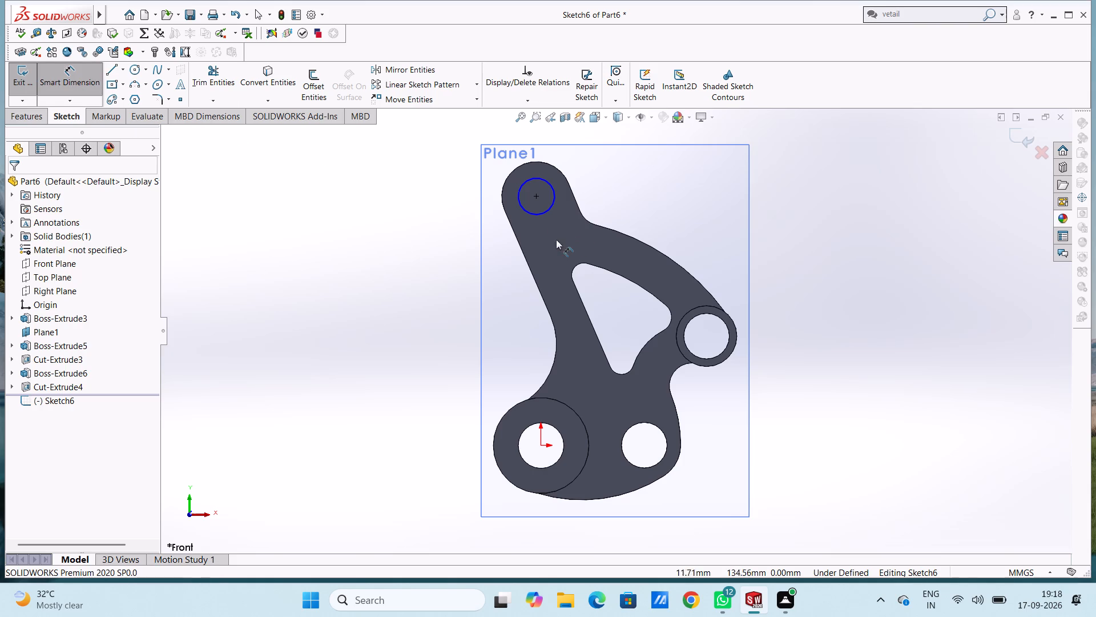
pyautogui.click(546, 214)
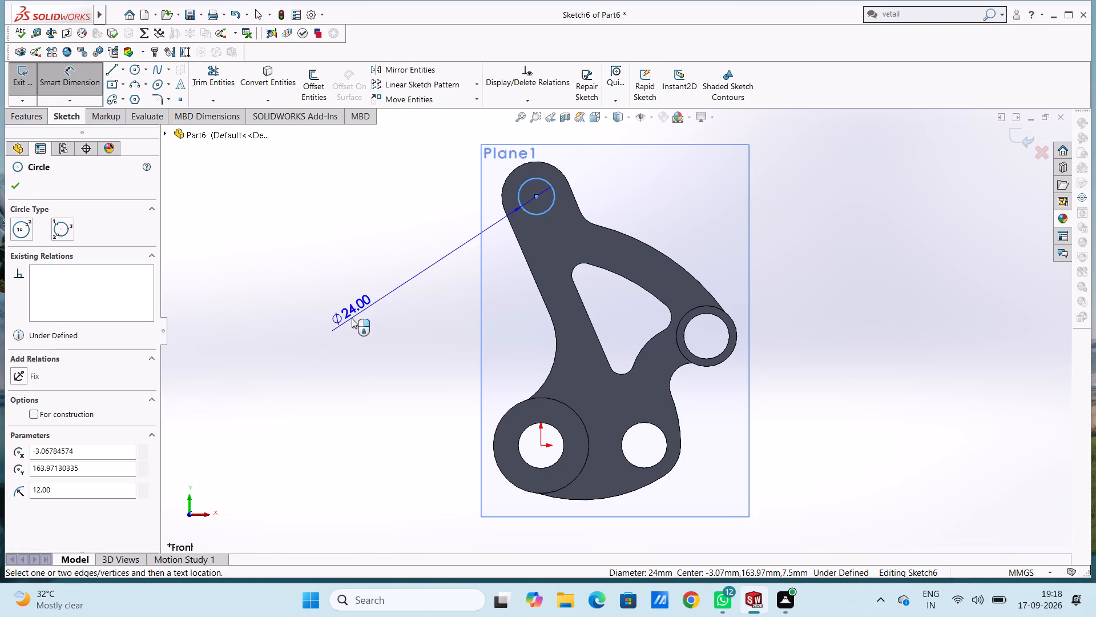
pyautogui.click(284, 318)
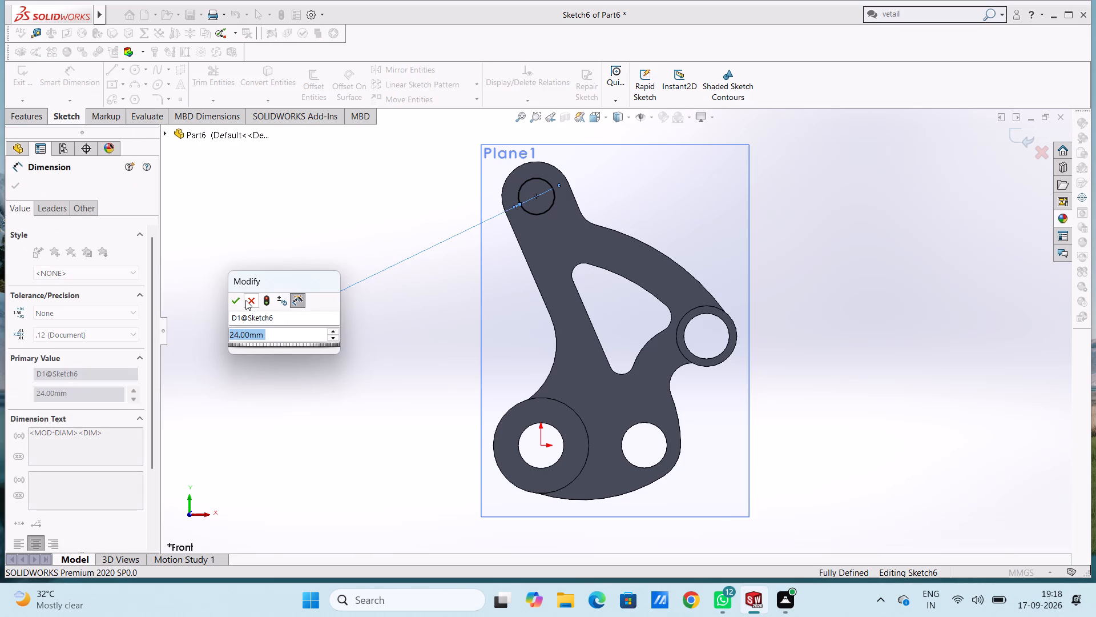
pyautogui.click(238, 303)
pyautogui.click(254, 269)
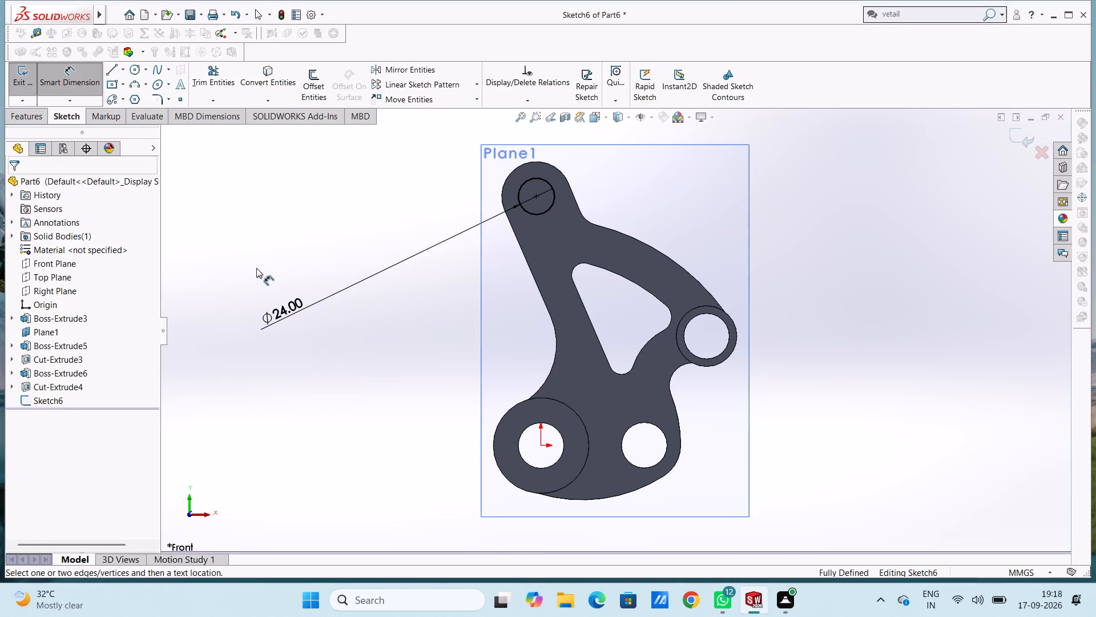
pyautogui.press('Escape')
pyautogui.press('Escape')
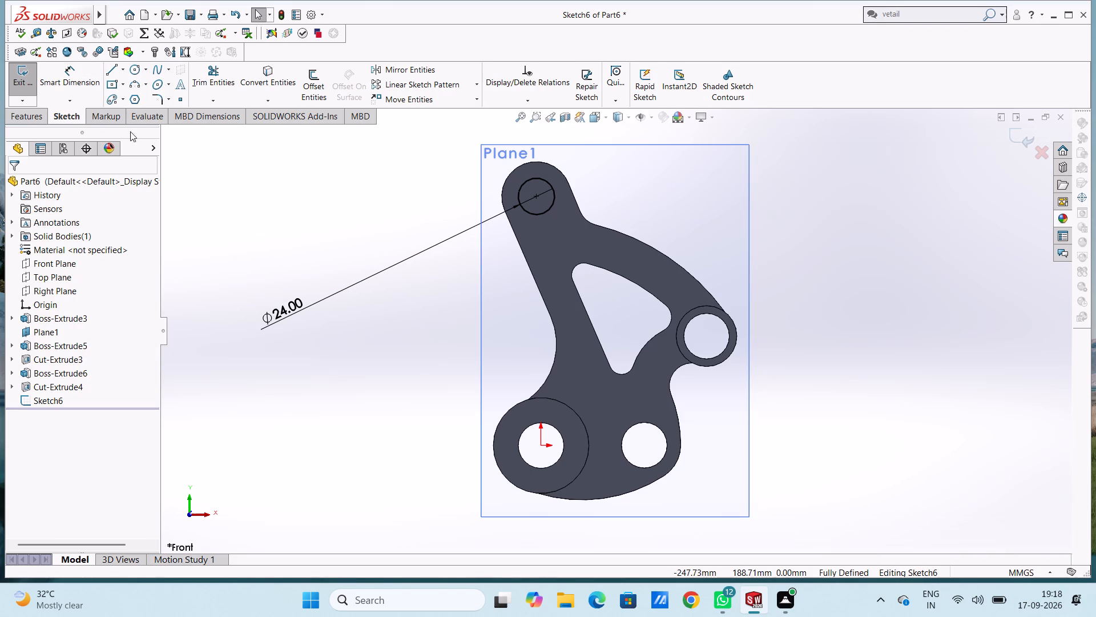
# Cut the 24 mm circle through the upper arm's rounded end with a mid-plane extruded cut 30 mm deep.
pyautogui.click(24, 118)
pyautogui.click(31, 89)
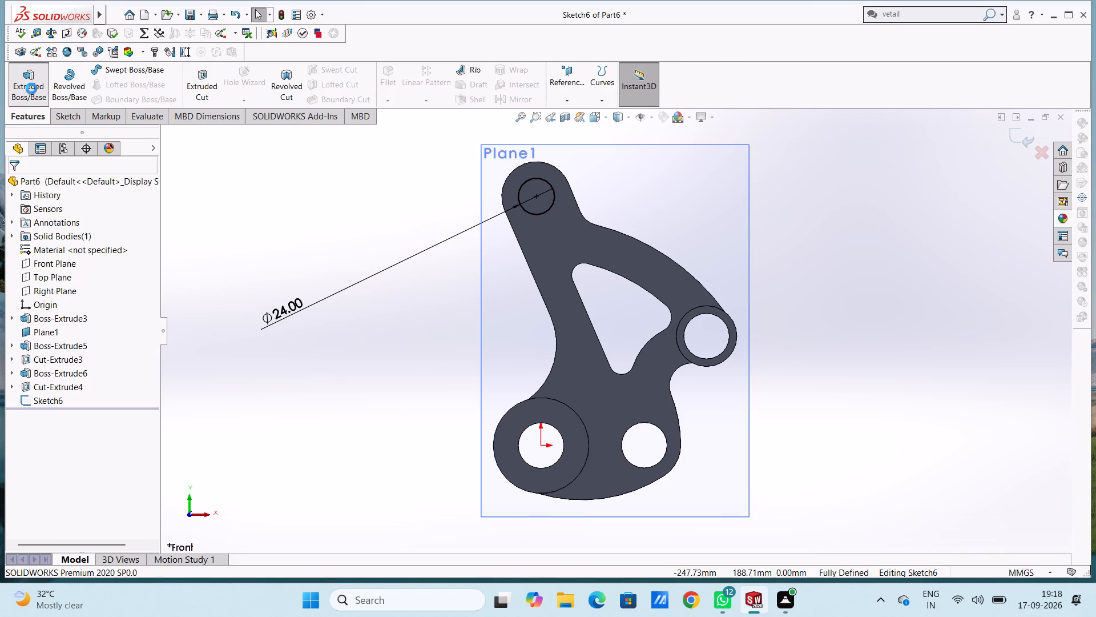
pyautogui.press('Escape')
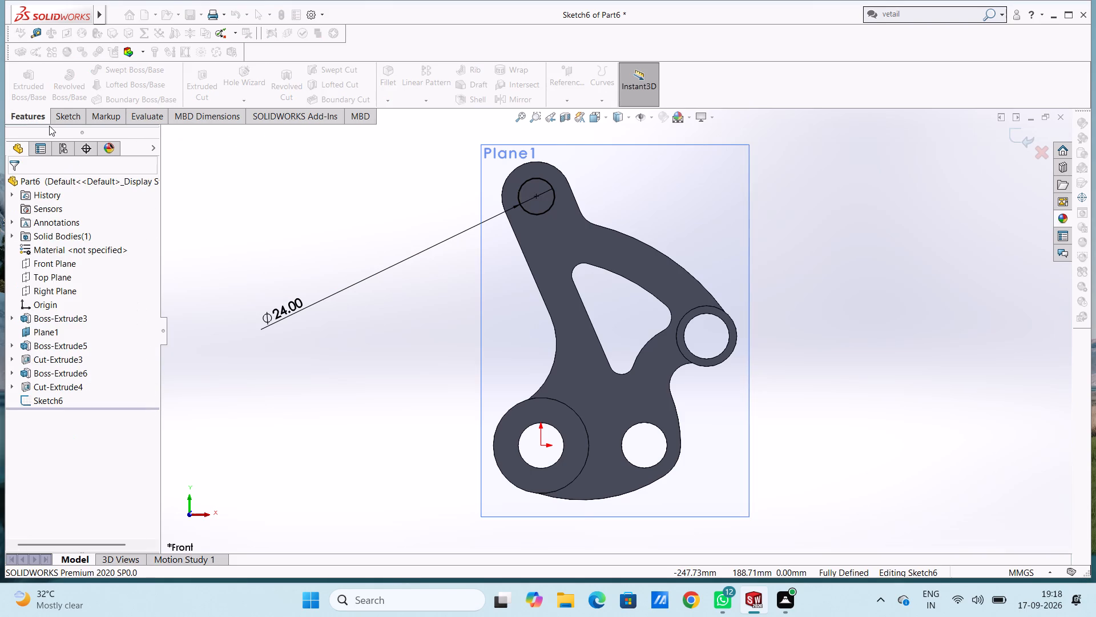
pyautogui.click(213, 86)
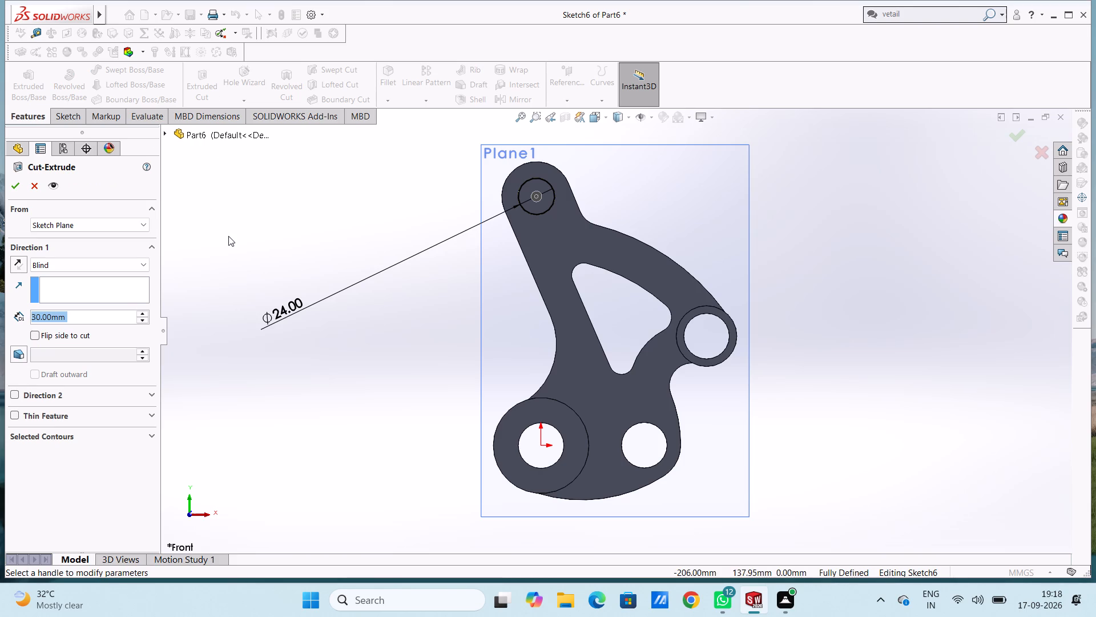
pyautogui.click(135, 262)
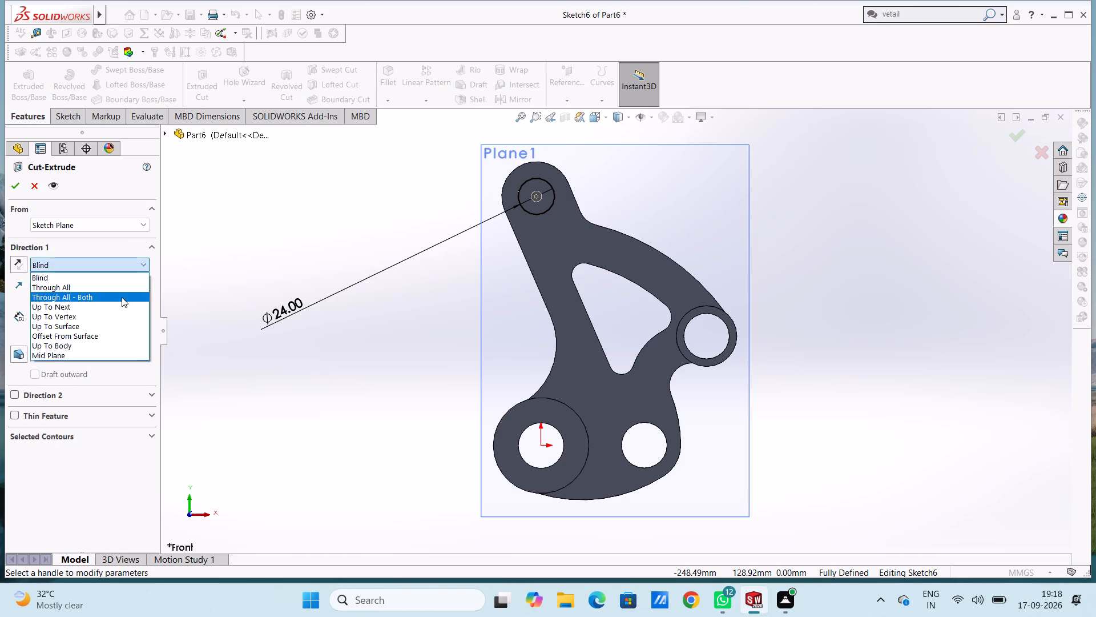
pyautogui.click(63, 356)
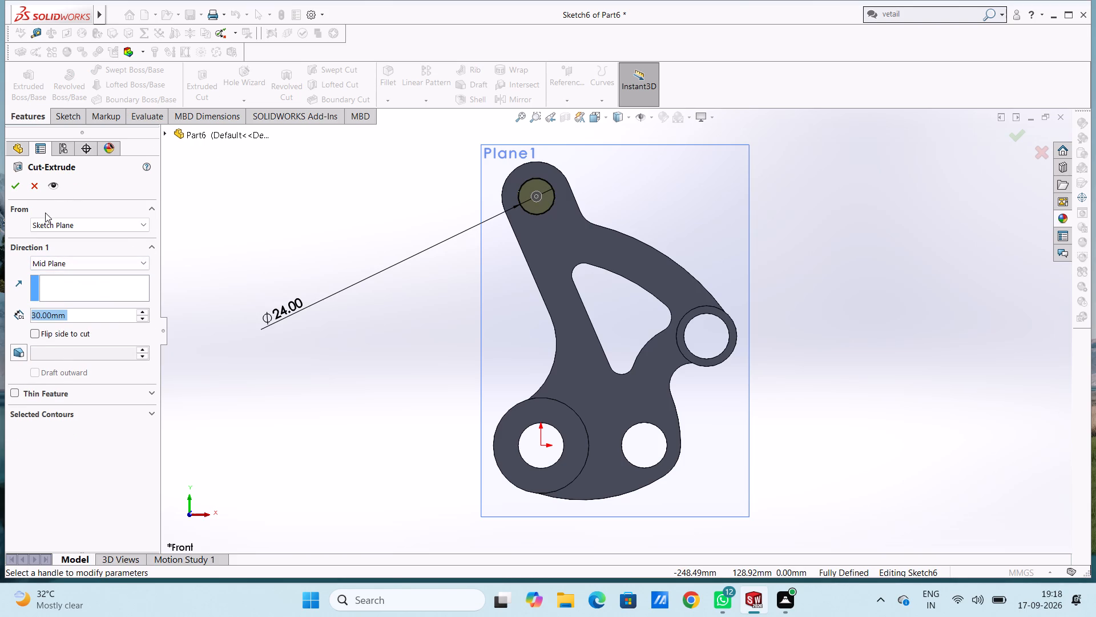
pyautogui.click(9, 188)
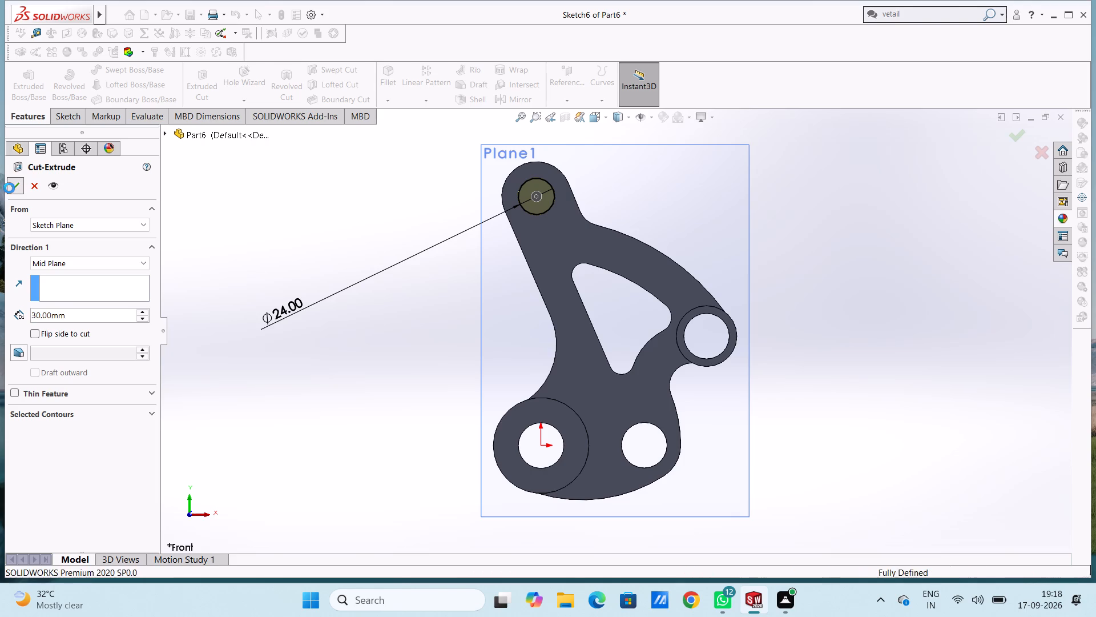
pyautogui.click(170, 227)
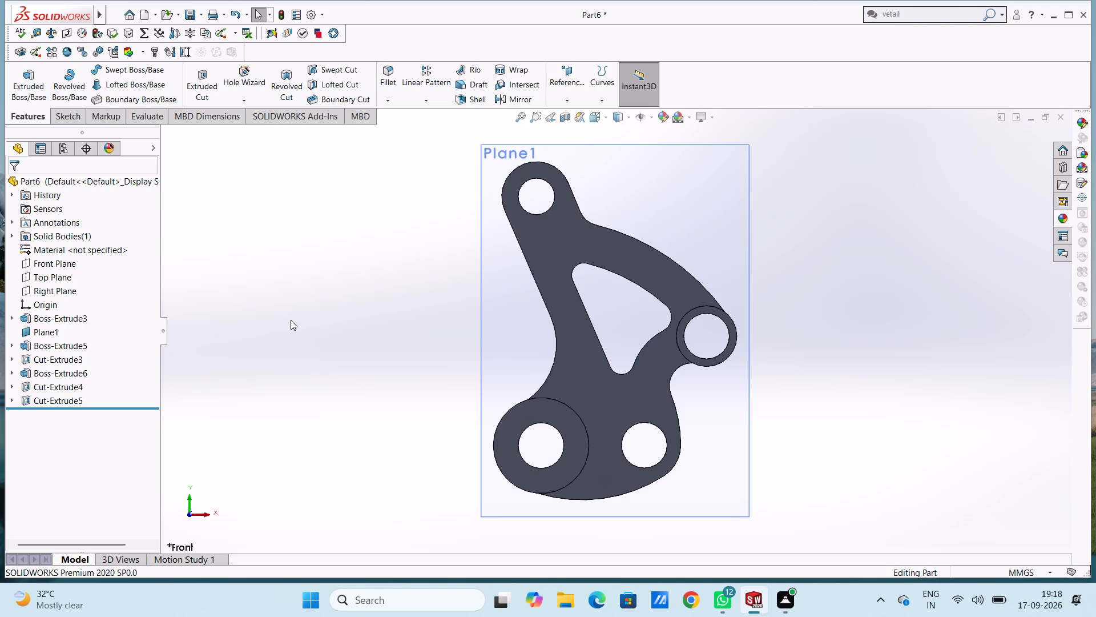
# Hide Plane1 in the model.
pyautogui.scroll(-1, 291, 320)
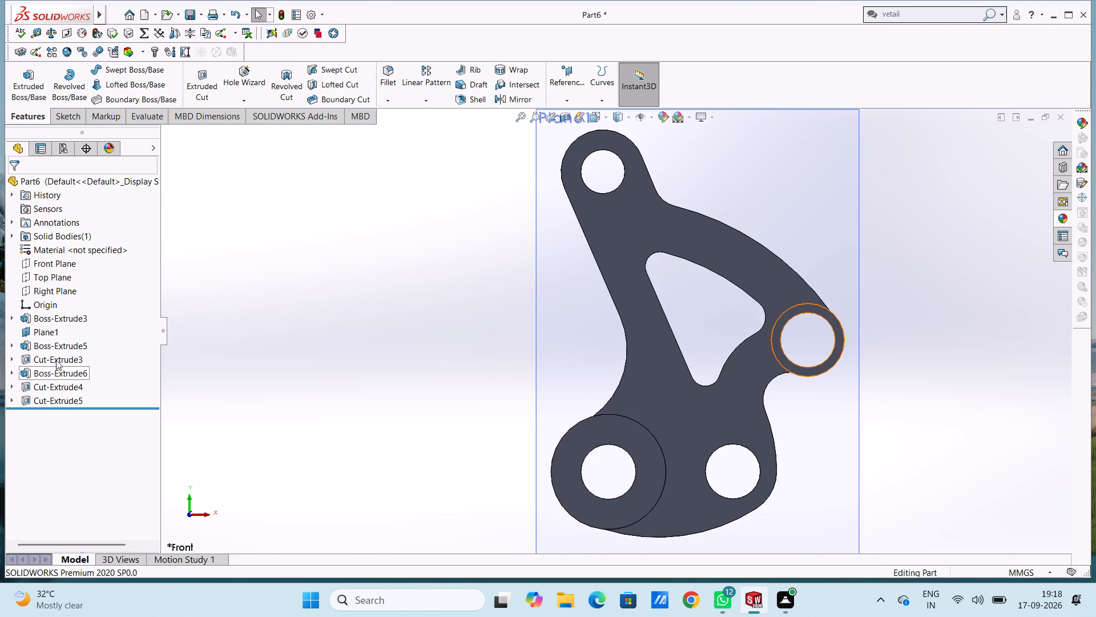
pyautogui.click(57, 335)
pyautogui.click(84, 319)
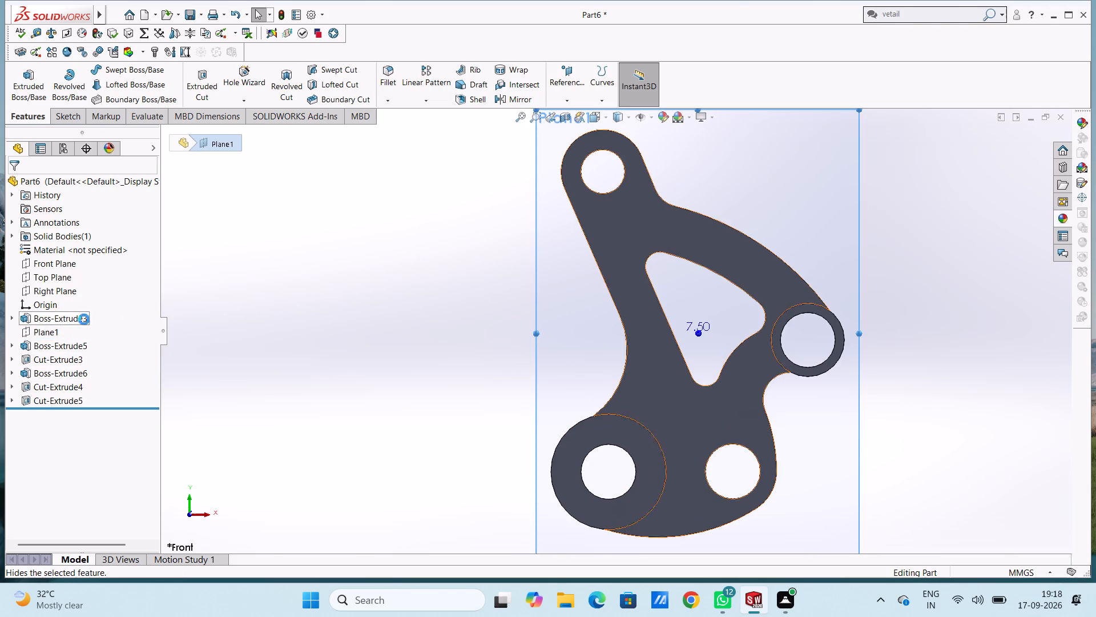
# Examine the part's hub, side boss and holes from both sides, including the isometric view.
pyautogui.scroll(3, 348, 326)
pyautogui.scroll(1, 415, 318)
pyautogui.moveTo(415, 318); pyautogui.dragTo(521, 319, button='middle')
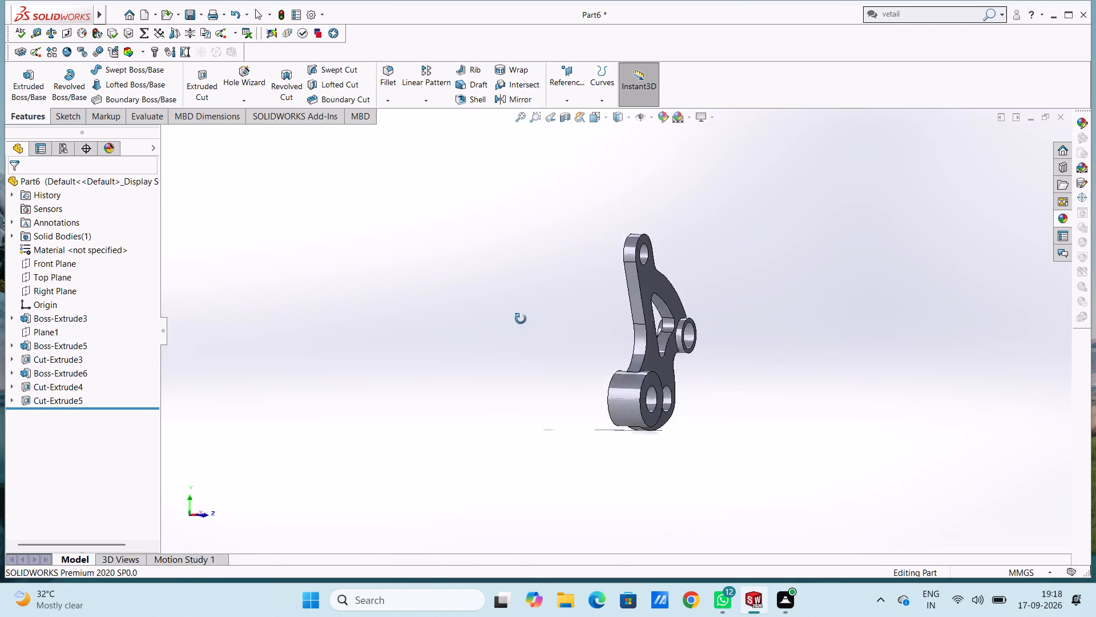
pyautogui.moveTo(521, 319); pyautogui.dragTo(853, 419, button='middle')
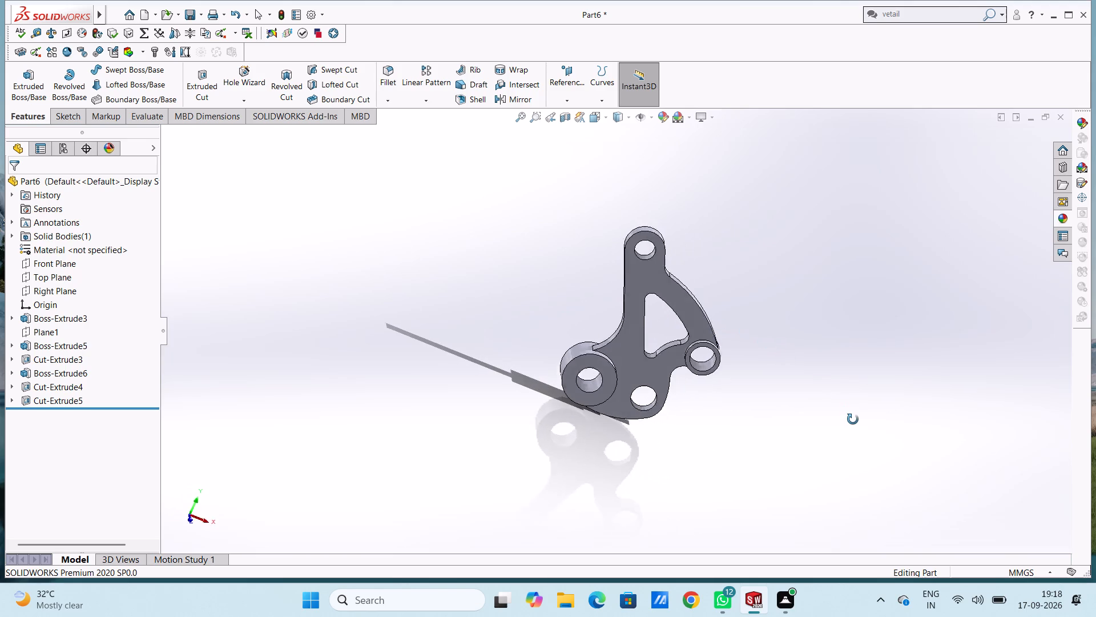
pyautogui.moveTo(853, 419); pyautogui.dragTo(857, 346, button='middle')
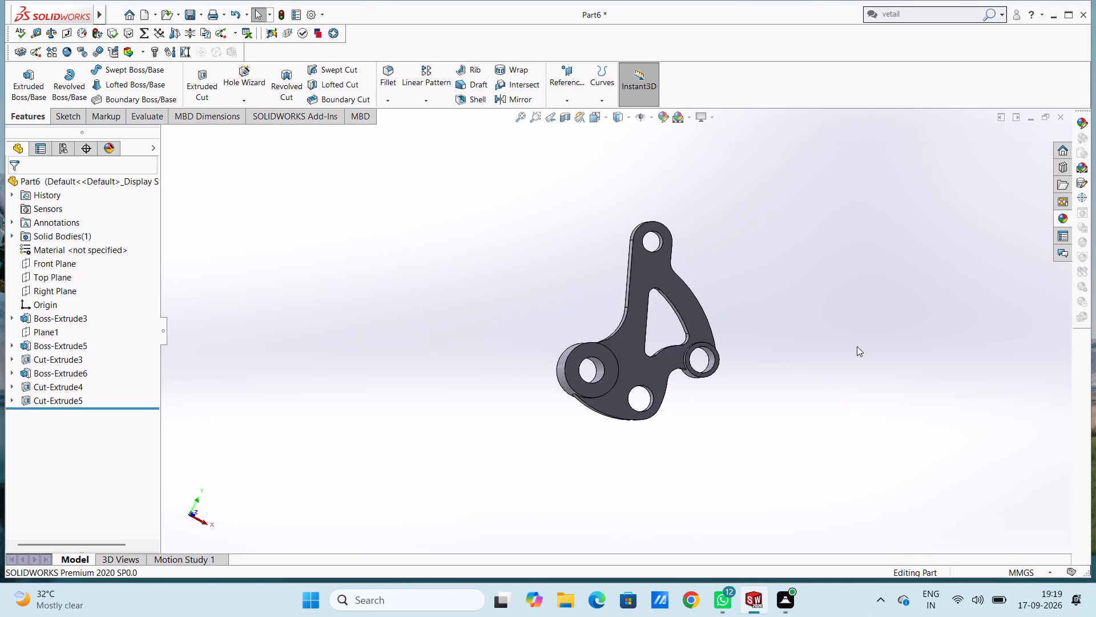
pyautogui.hotkey('ctrl', '7')
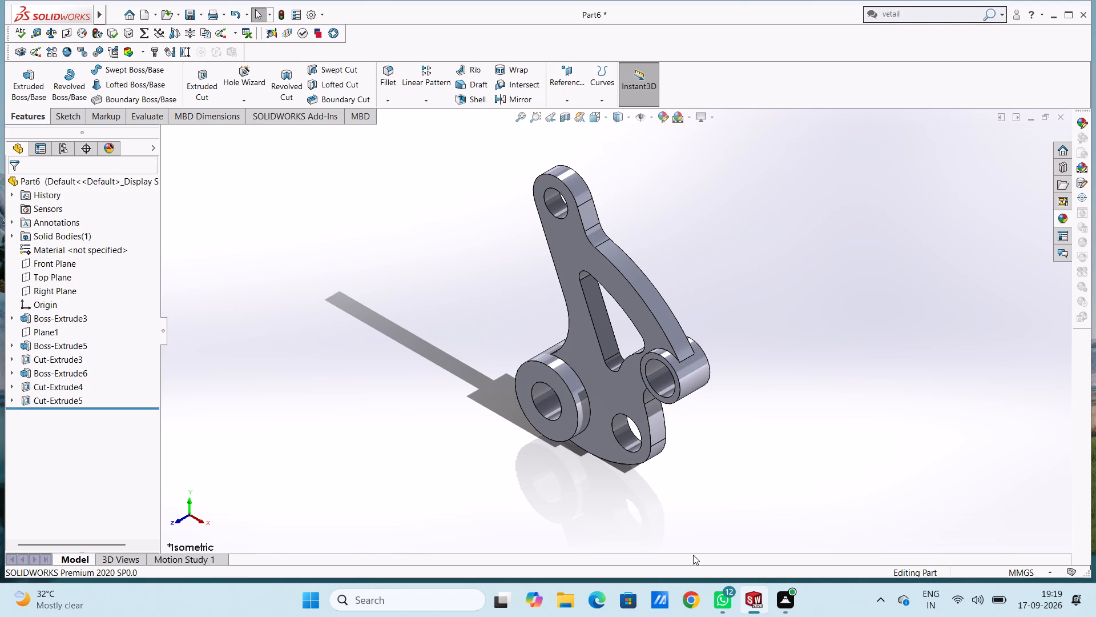
pyautogui.moveTo(862, 286); pyautogui.dragTo(882, 288, button='middle')
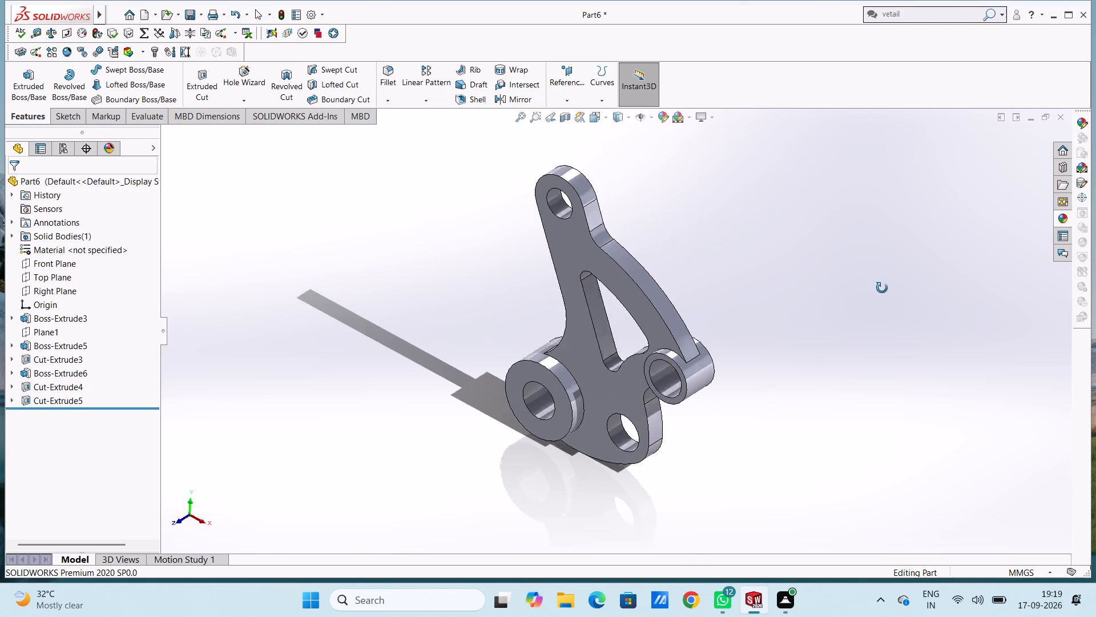
pyautogui.moveTo(882, 288); pyautogui.dragTo(1002, 258, button='middle')
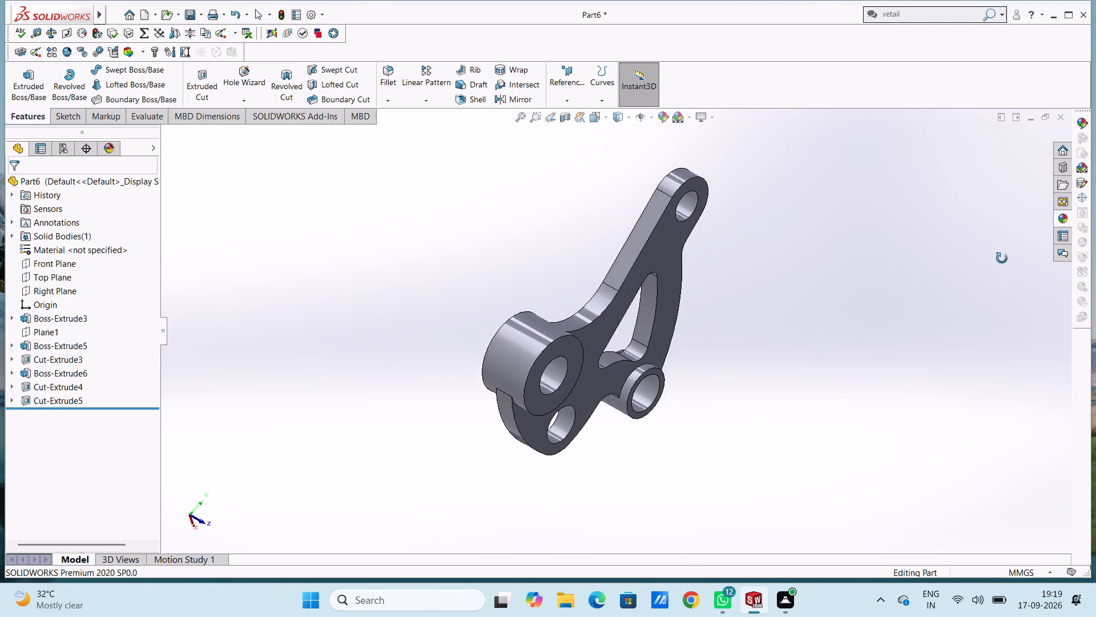
pyautogui.moveTo(1002, 258); pyautogui.dragTo(964, 161, button='middle')
# Fillet the plate's outer edge between hub and upper arm with tangent propagation, trying radii of 1, 0.5 and 0.1 mm before applying 0.01 mm.
pyautogui.scroll(-3, 560, 255)
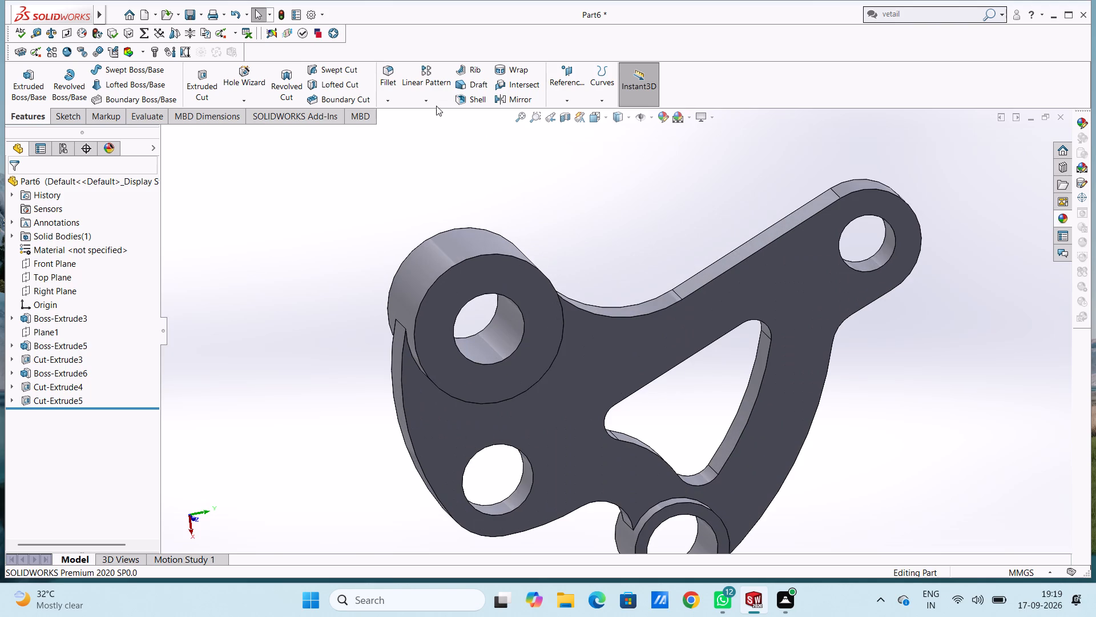
pyautogui.click(384, 70)
pyautogui.click(672, 306)
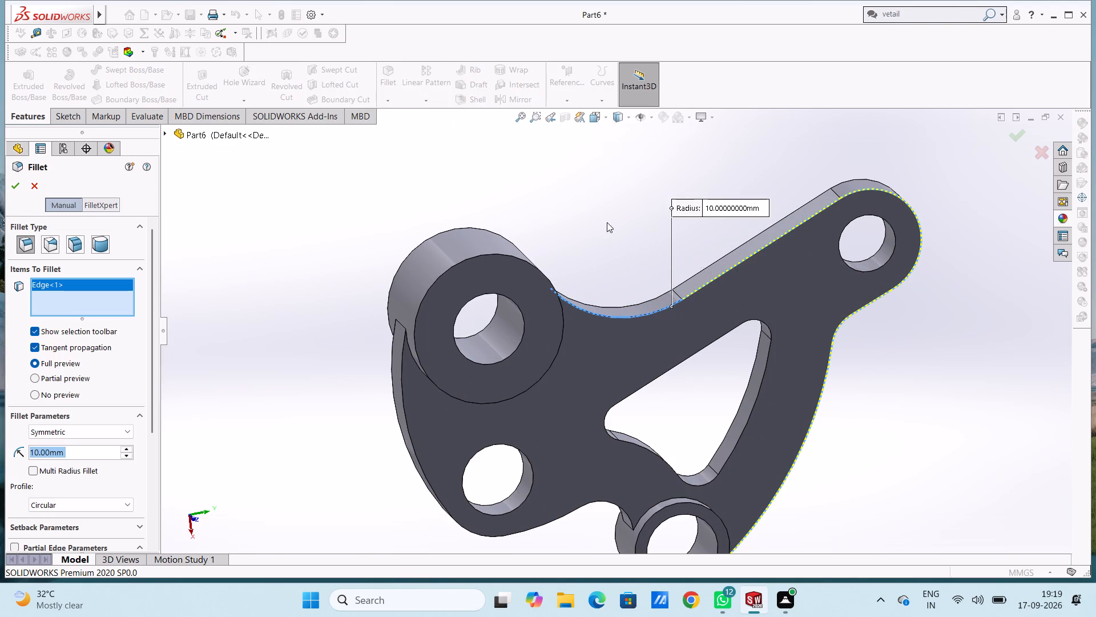
pyautogui.press('1')
pyautogui.press('Return')
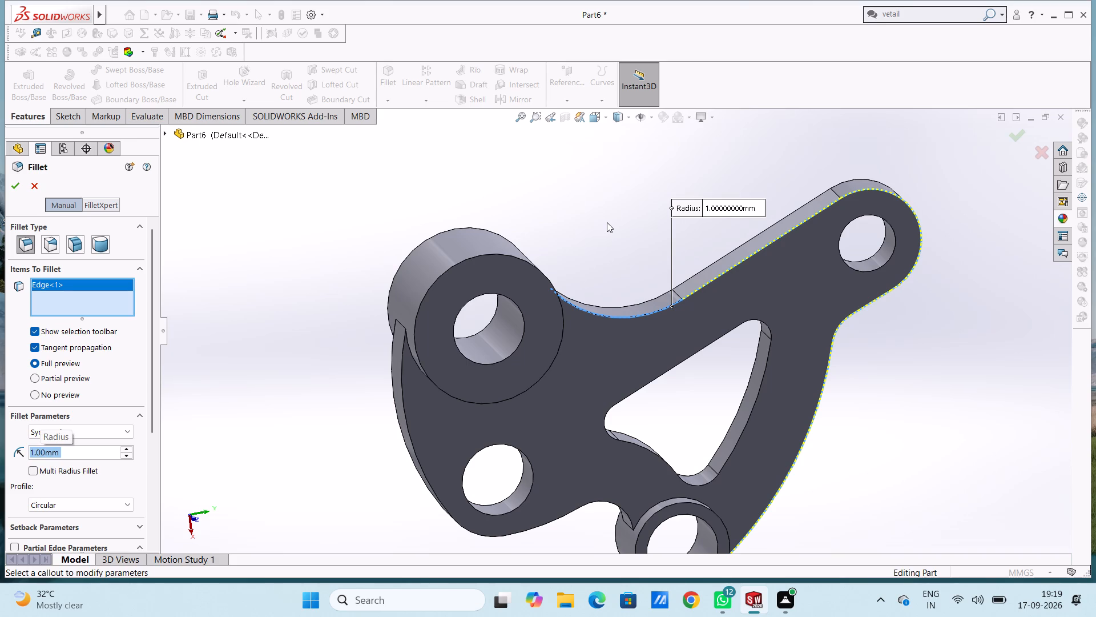
pyautogui.write('0.5')
pyautogui.press('Return')
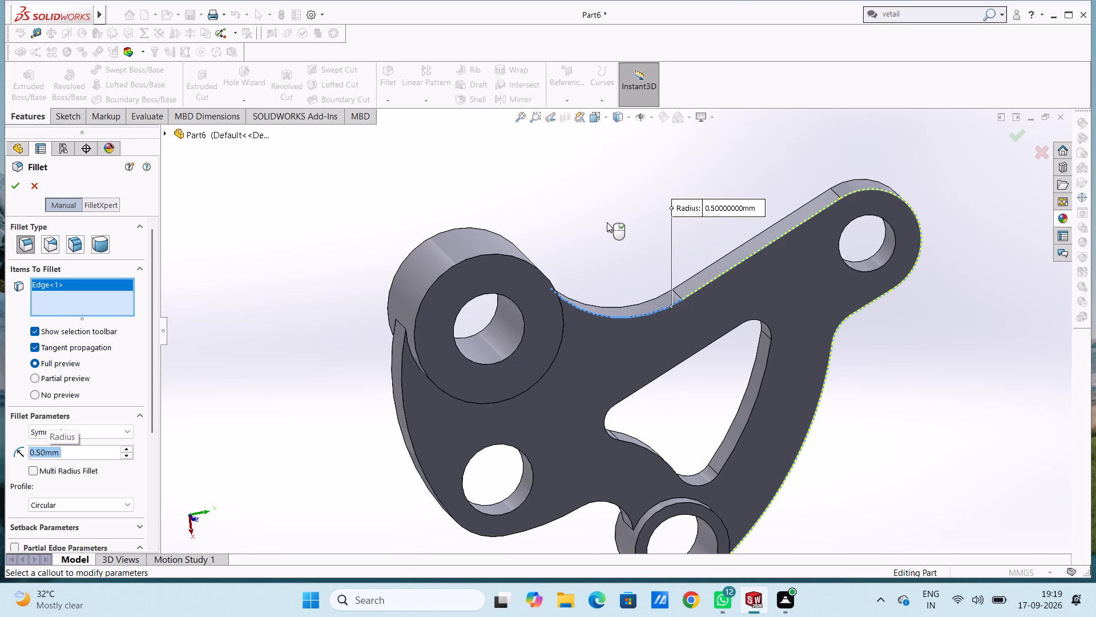
pyautogui.write('0.1')
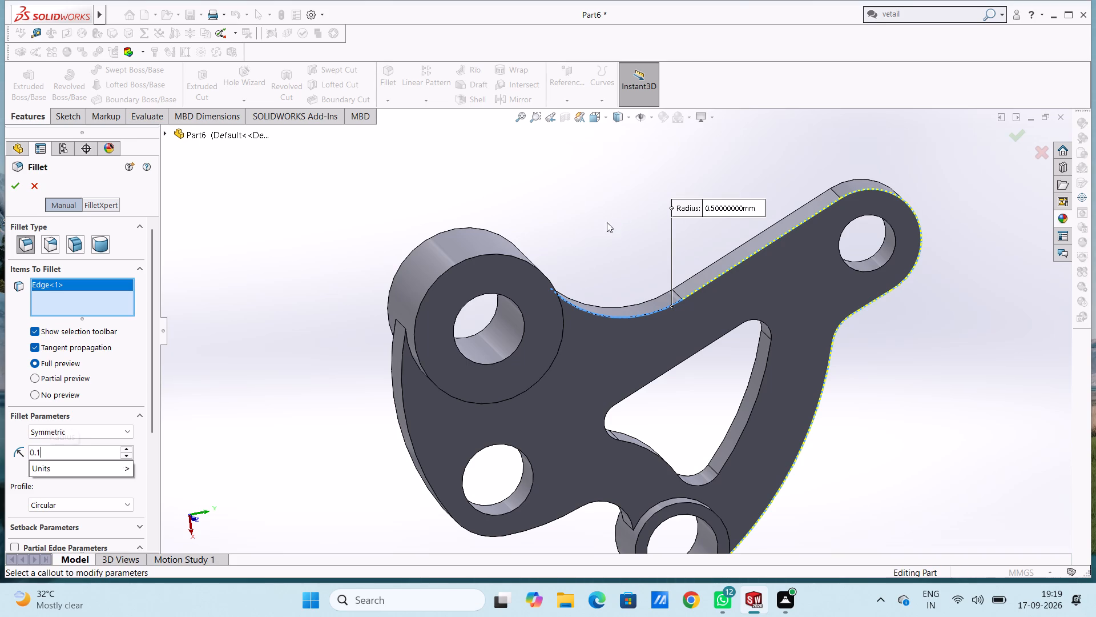
pyautogui.press('Return')
pyautogui.press('0')
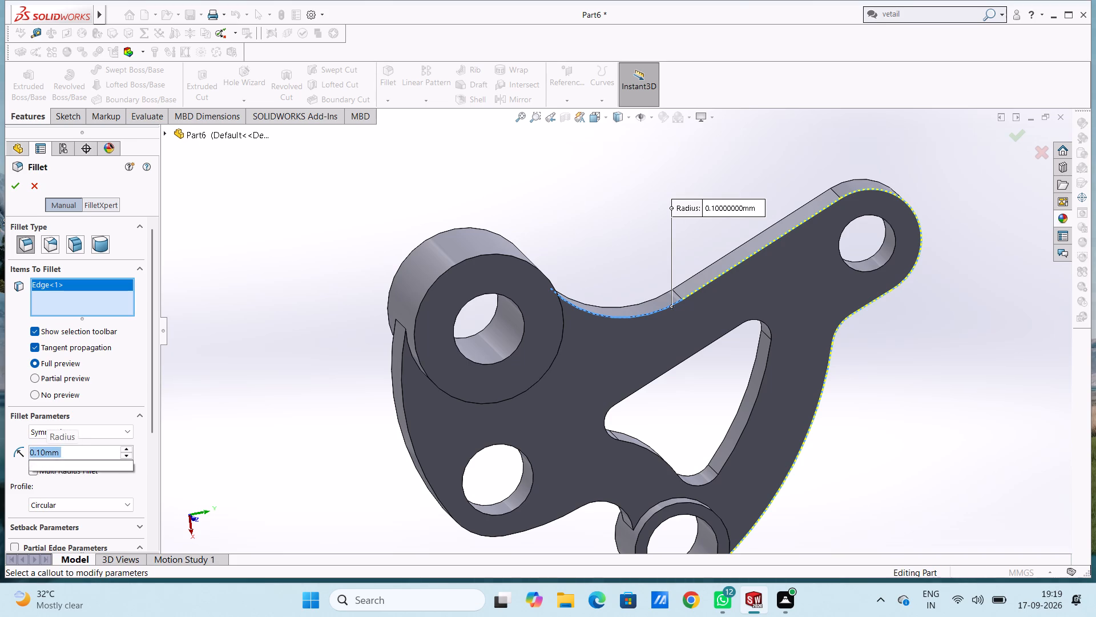
pyautogui.write('.01')
pyautogui.press('Return')
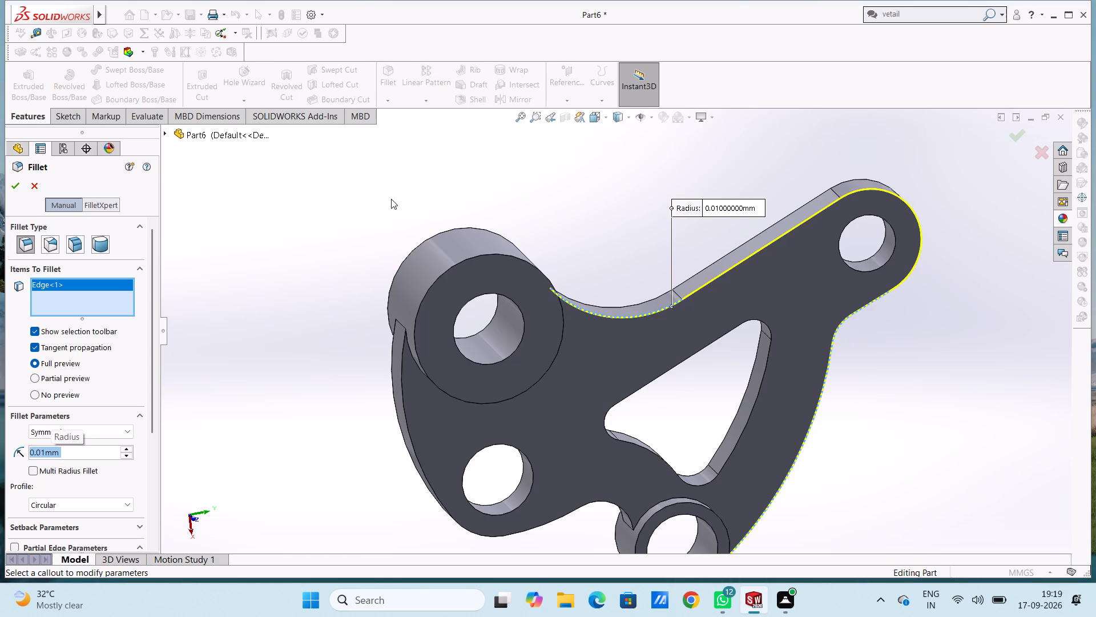
pyautogui.click(18, 190)
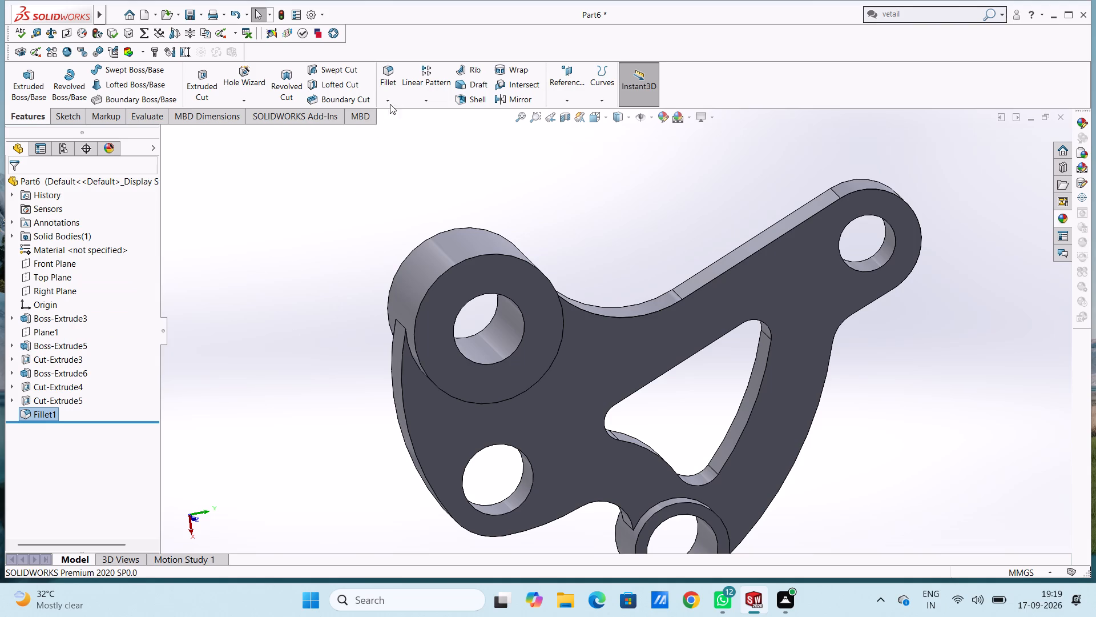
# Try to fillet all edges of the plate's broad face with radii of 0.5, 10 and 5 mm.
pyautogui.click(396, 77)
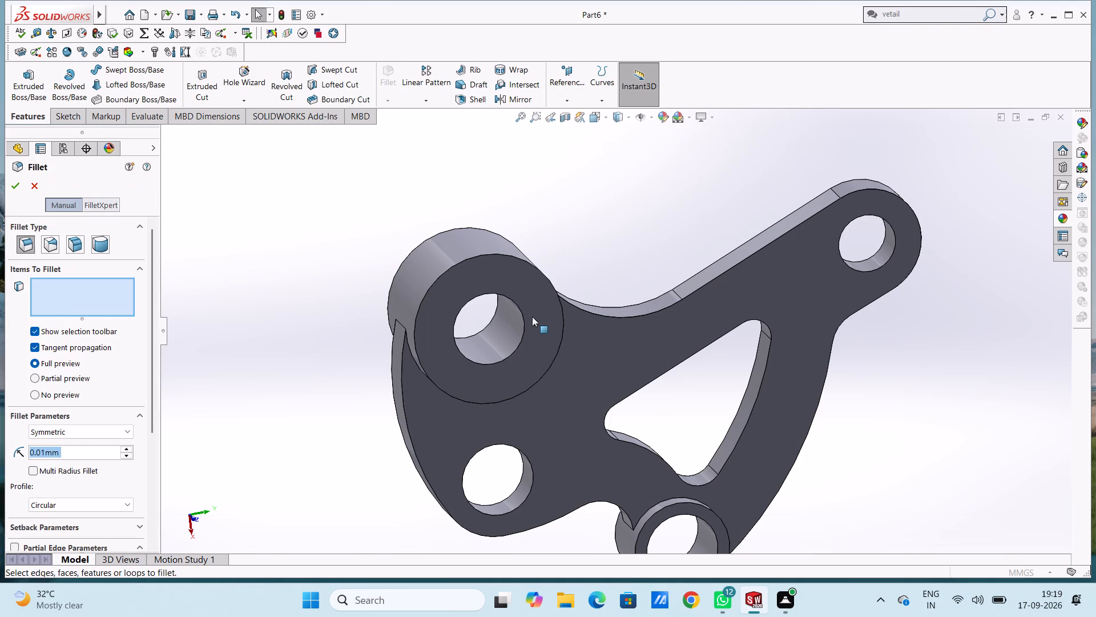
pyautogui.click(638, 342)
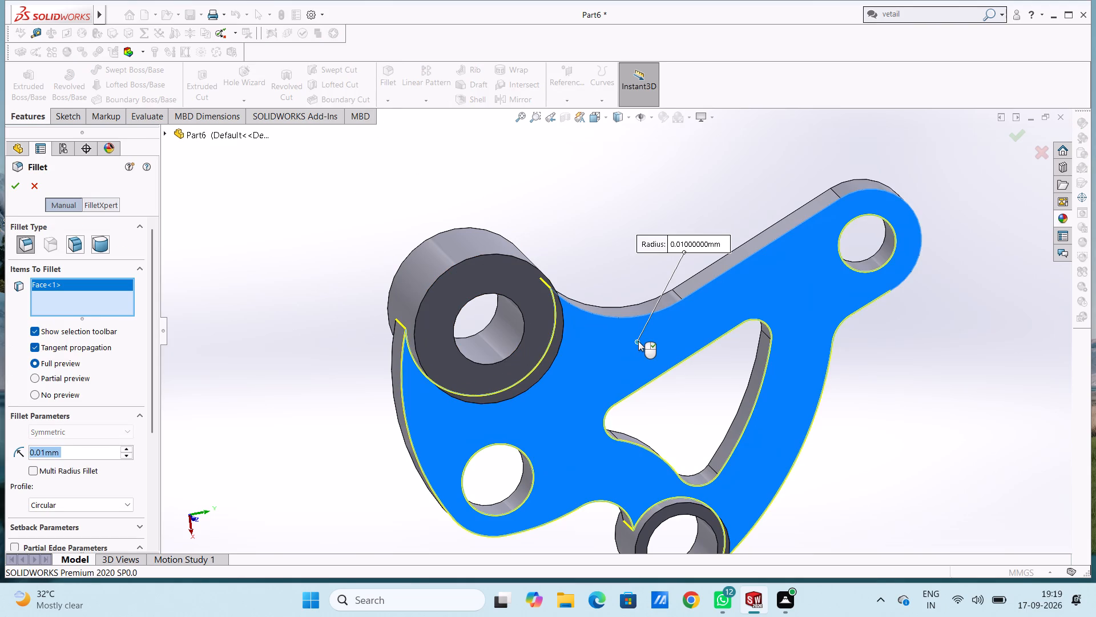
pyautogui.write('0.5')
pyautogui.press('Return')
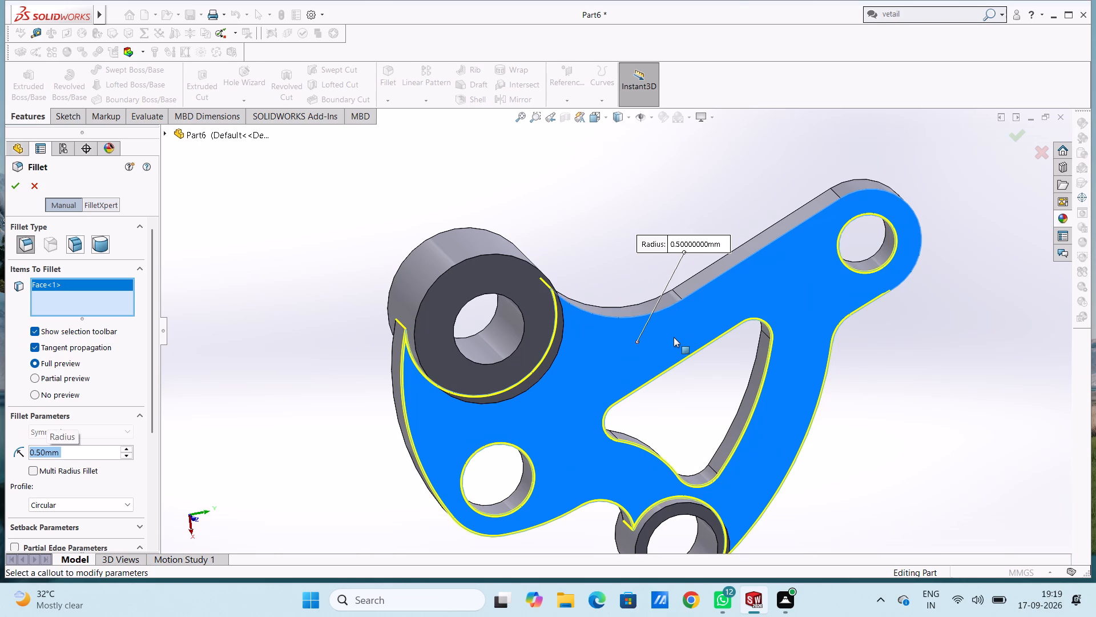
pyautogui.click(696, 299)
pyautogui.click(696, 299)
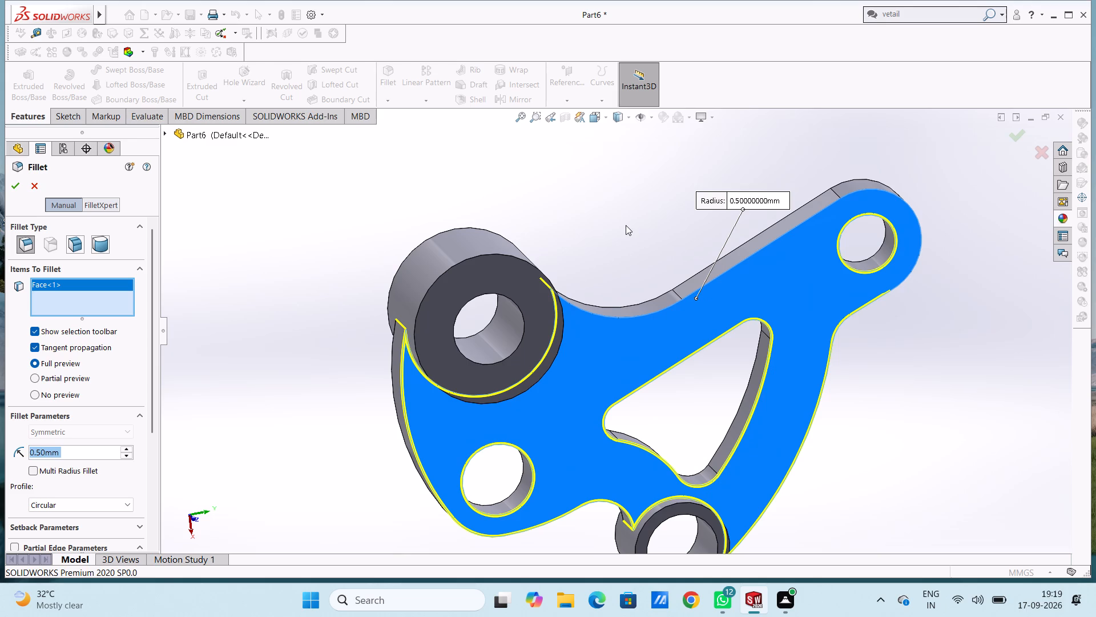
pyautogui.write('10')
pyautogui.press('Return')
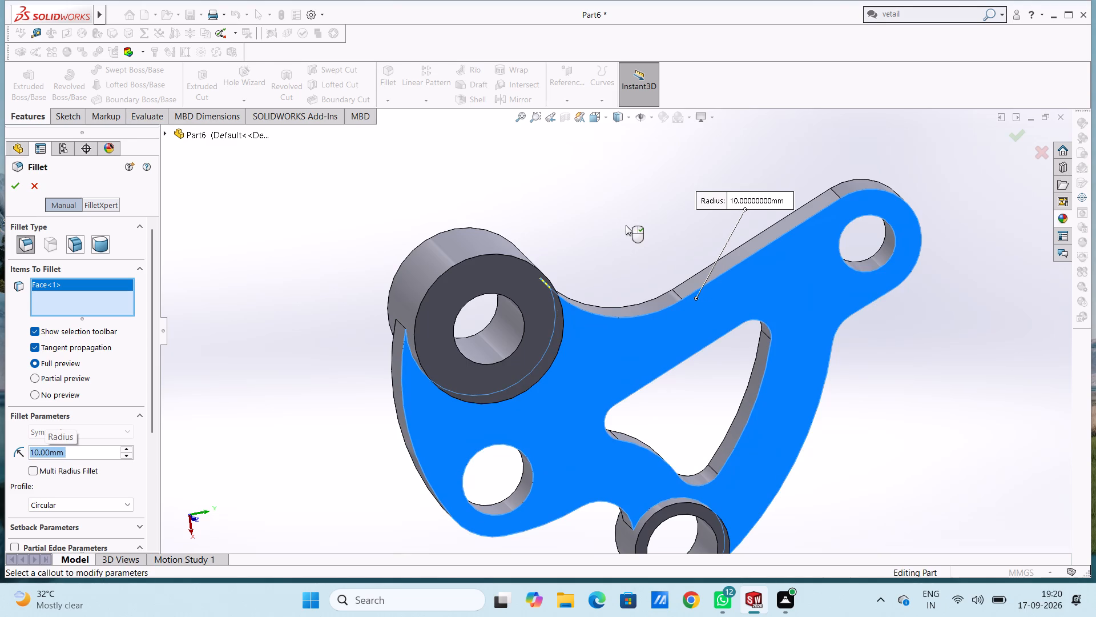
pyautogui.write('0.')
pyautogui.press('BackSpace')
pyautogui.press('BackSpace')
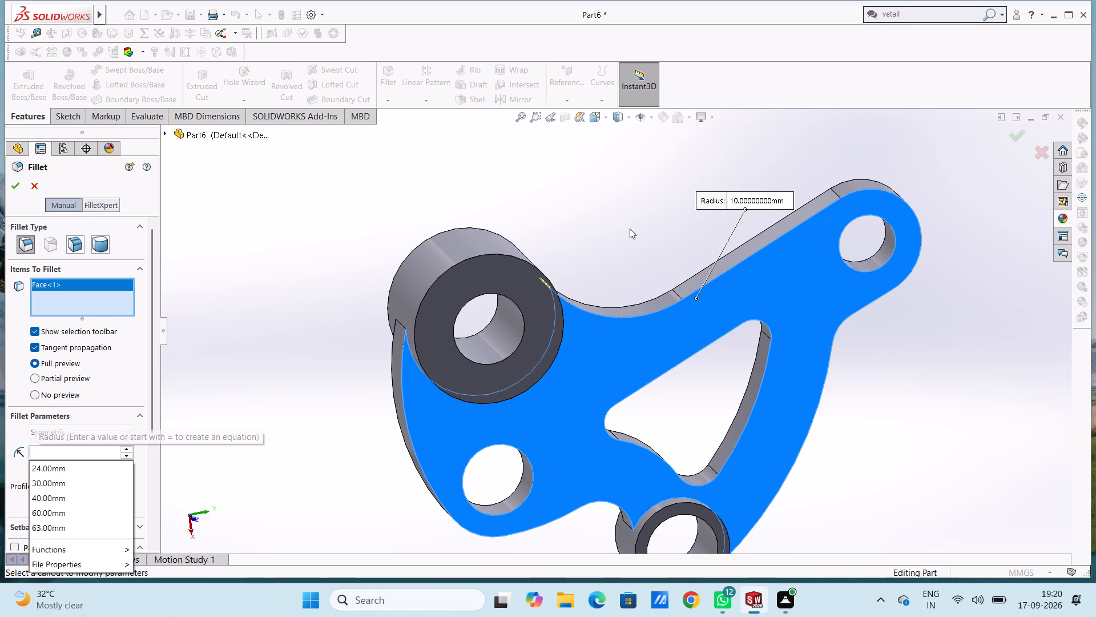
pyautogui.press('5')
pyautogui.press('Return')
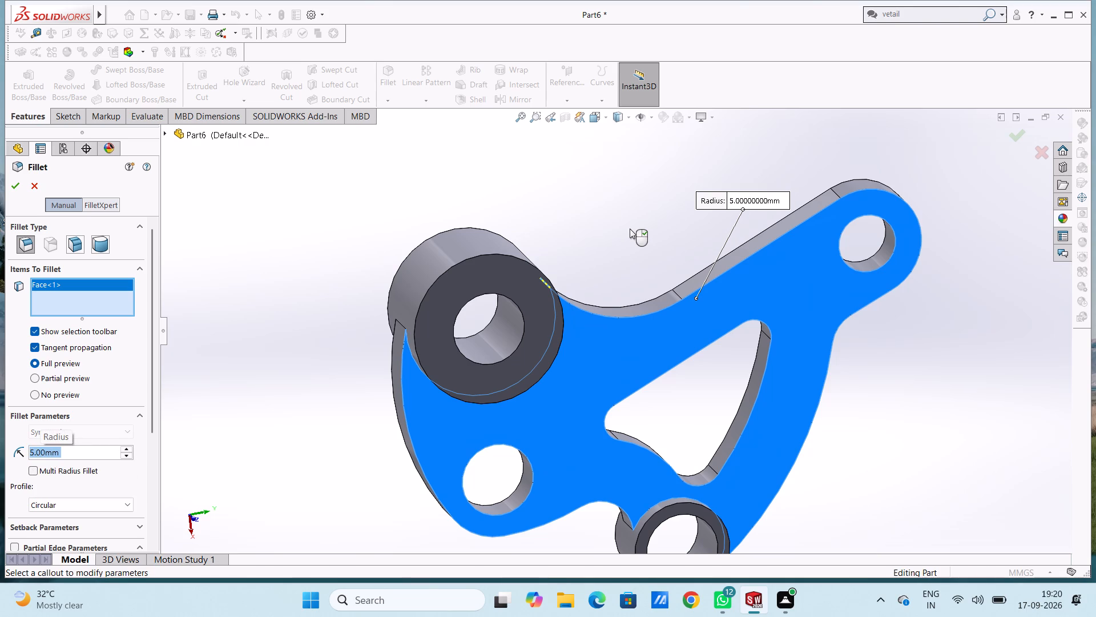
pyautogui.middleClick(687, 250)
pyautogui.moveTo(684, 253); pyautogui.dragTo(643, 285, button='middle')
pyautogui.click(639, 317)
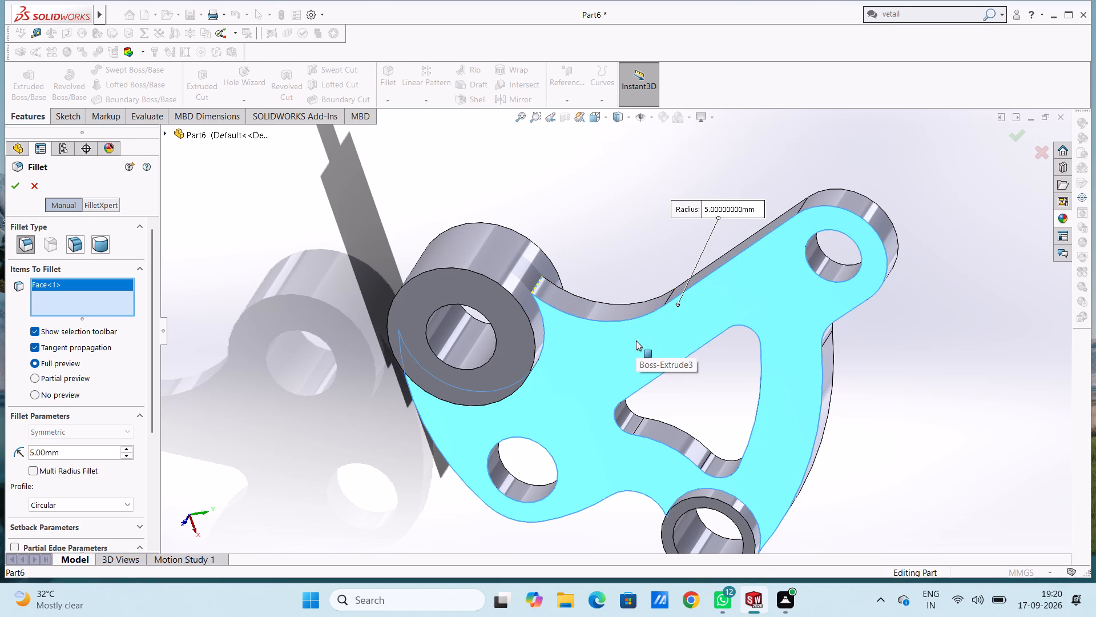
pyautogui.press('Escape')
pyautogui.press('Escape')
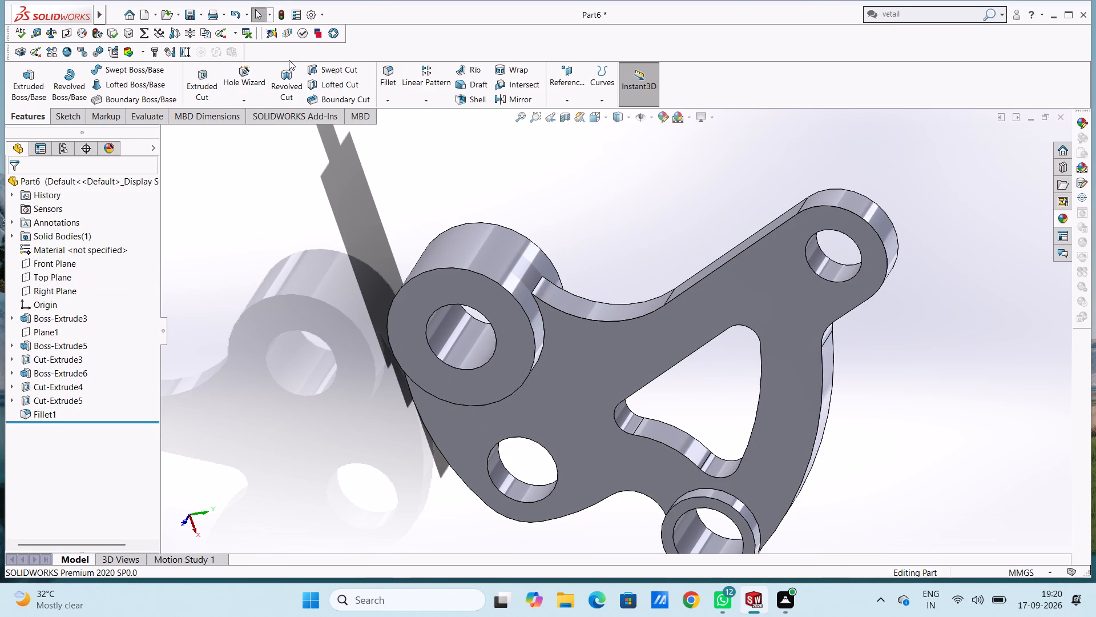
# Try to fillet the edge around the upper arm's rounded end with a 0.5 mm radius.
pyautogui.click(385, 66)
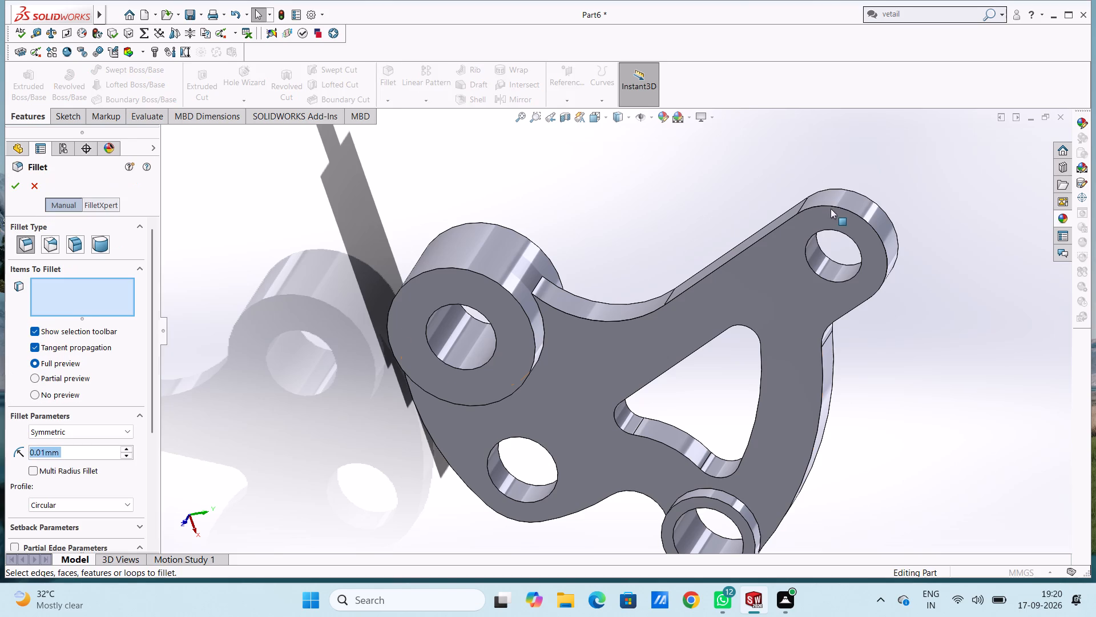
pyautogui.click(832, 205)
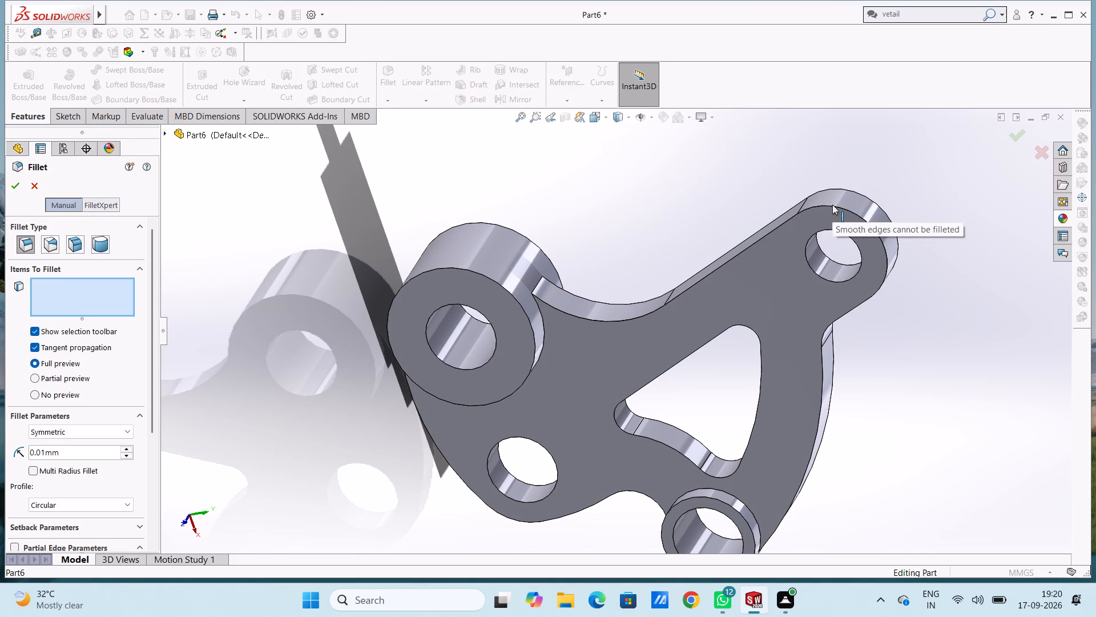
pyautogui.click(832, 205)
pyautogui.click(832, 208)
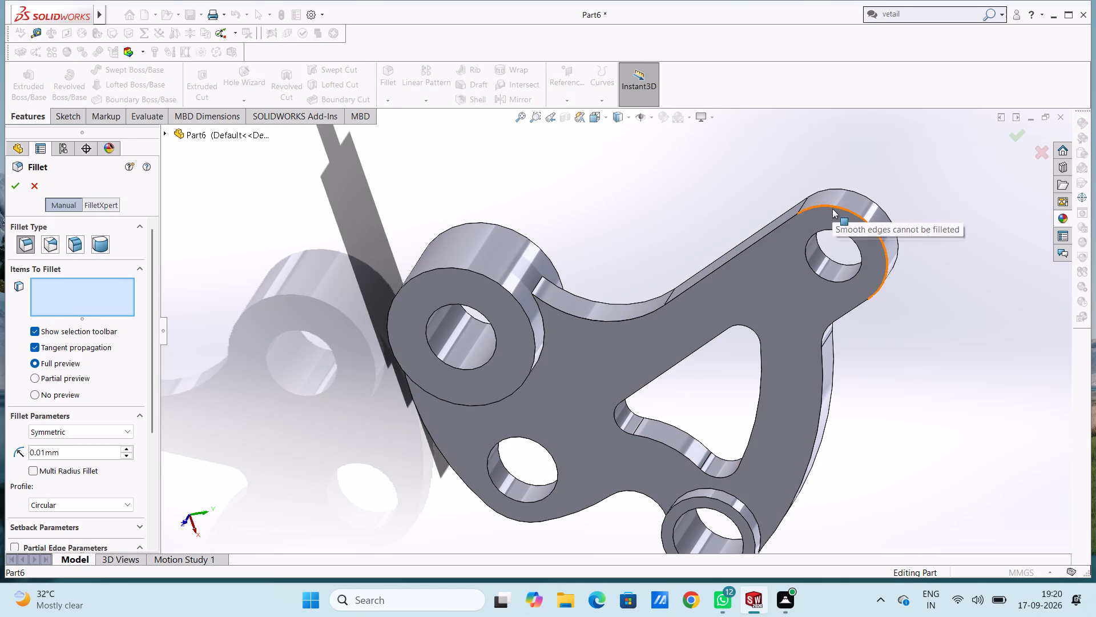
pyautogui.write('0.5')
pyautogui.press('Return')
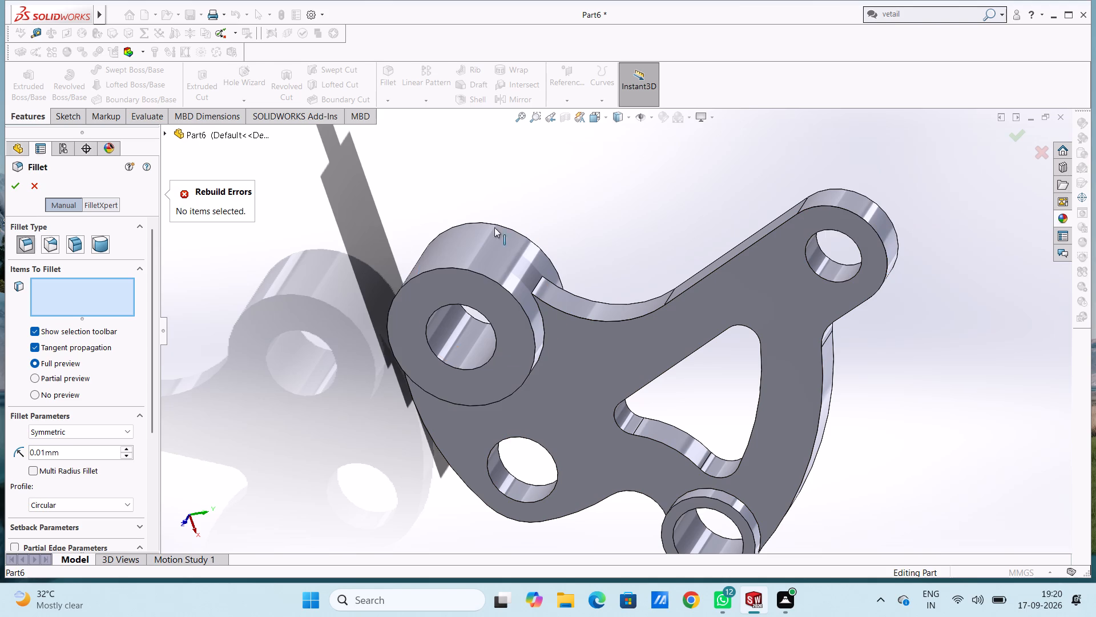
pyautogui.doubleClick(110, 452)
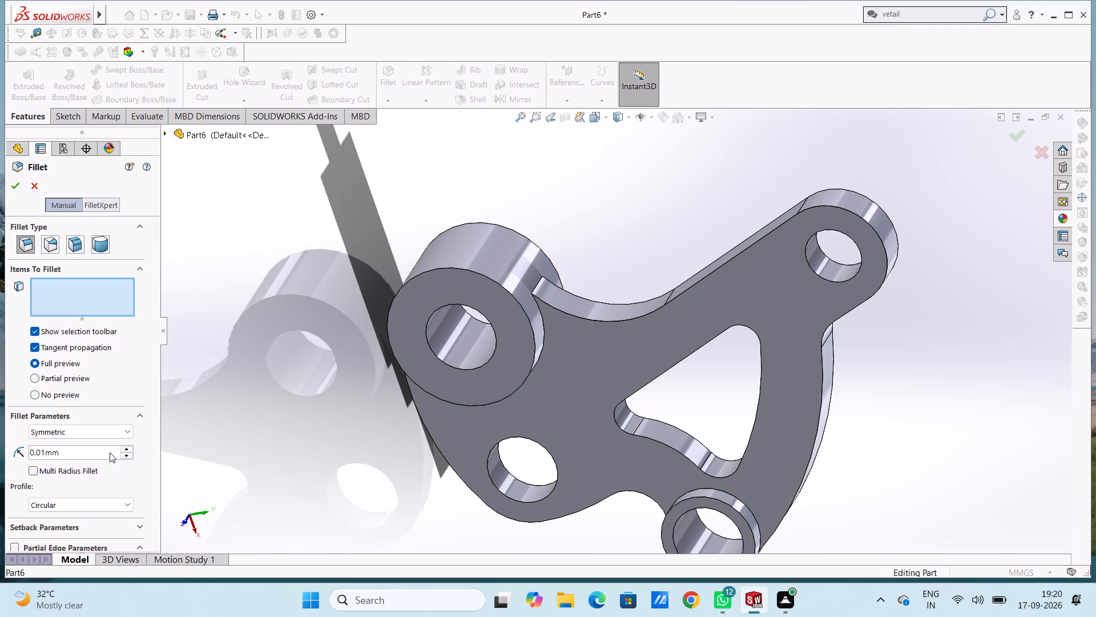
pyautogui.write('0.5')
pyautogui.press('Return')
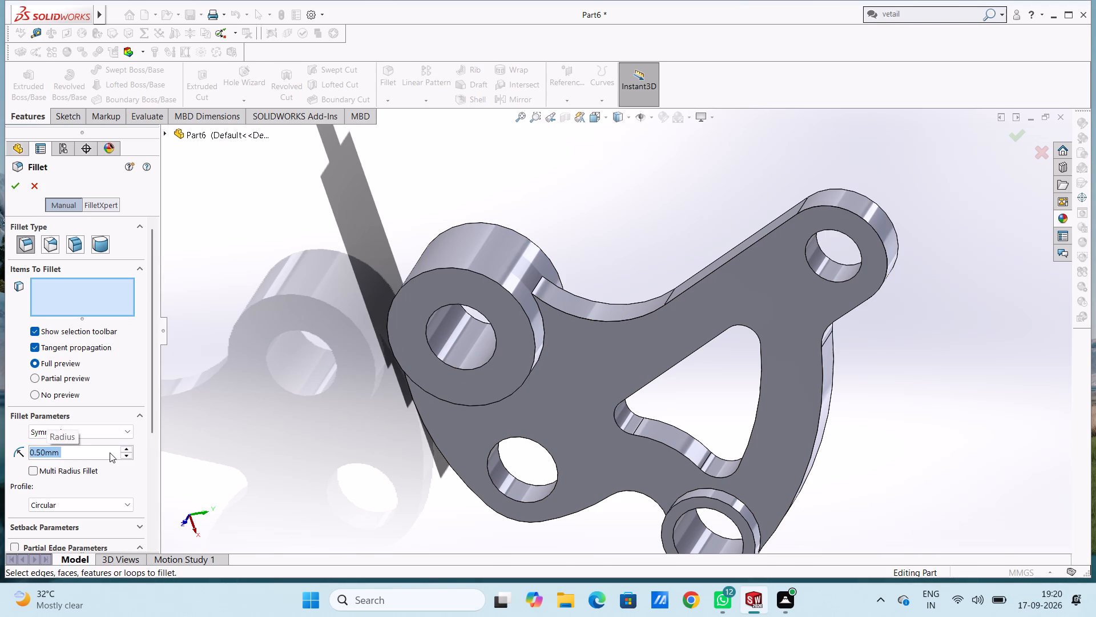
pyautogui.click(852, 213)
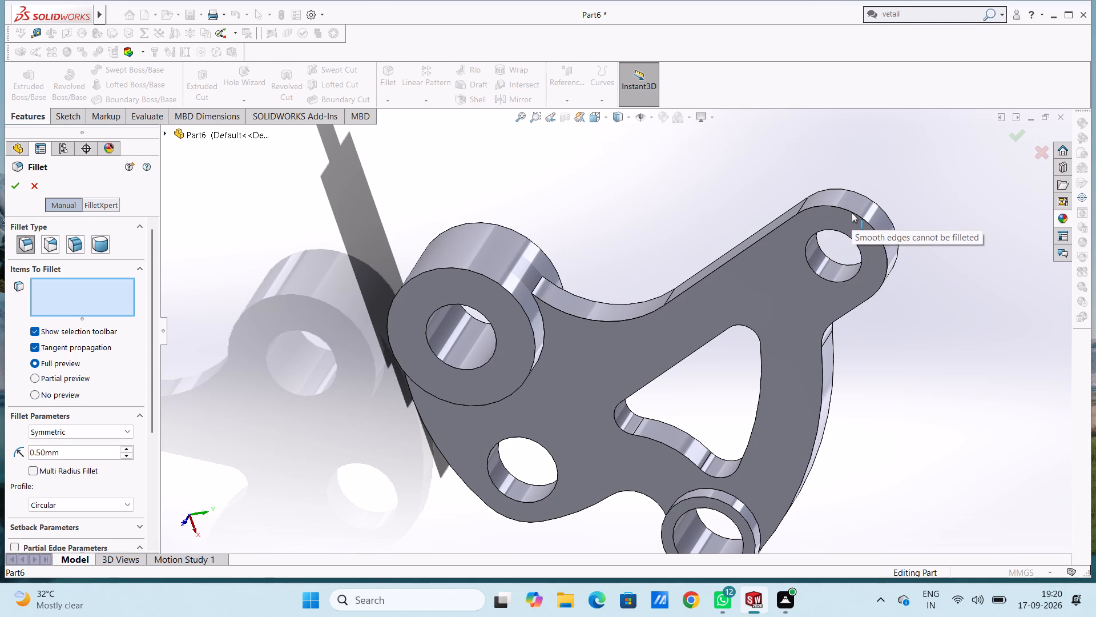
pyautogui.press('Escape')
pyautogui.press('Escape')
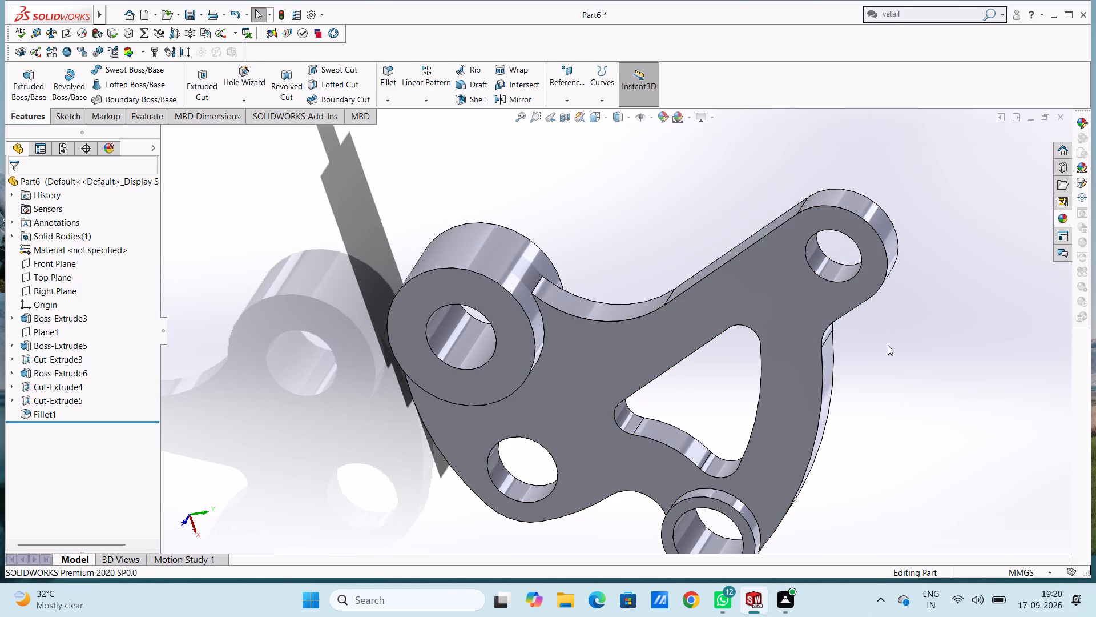
# Colour the whole part dark yellow using the standard colour swatches.
pyautogui.moveTo(880, 382); pyautogui.dragTo(874, 352, button='middle')
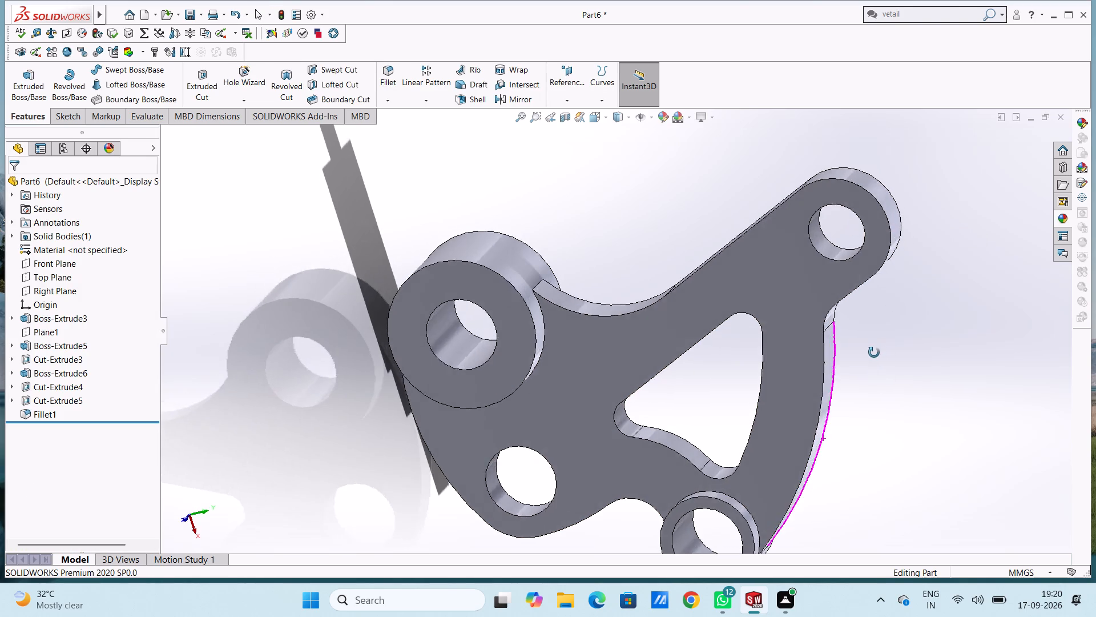
pyautogui.moveTo(874, 352); pyautogui.dragTo(889, 375, button='middle')
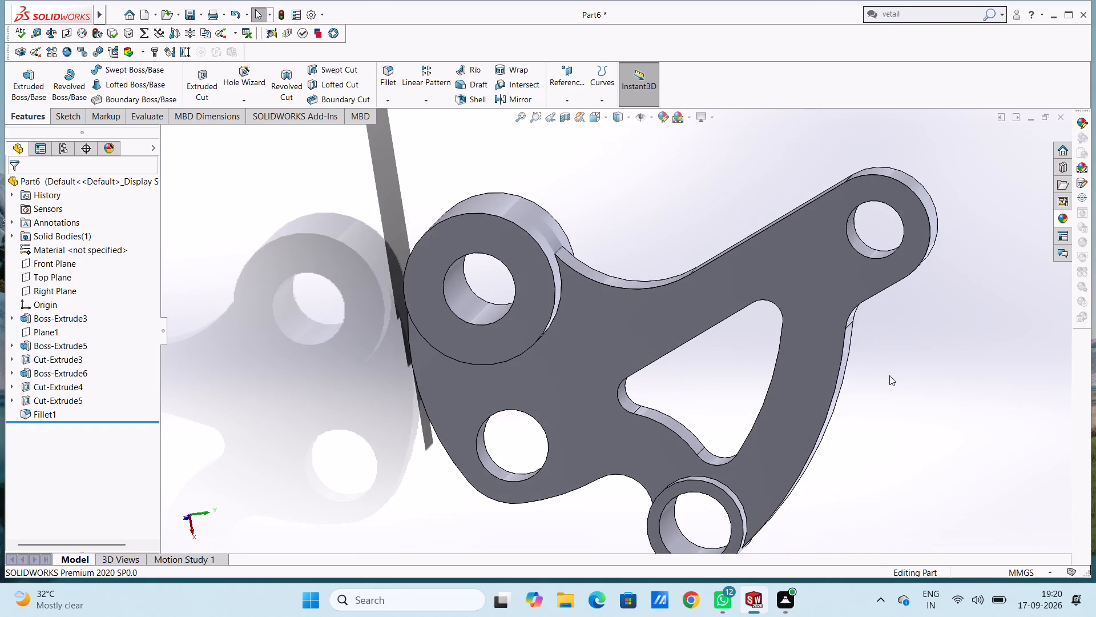
pyautogui.scroll(4, 889, 406)
pyautogui.moveTo(864, 424); pyautogui.dragTo(845, 431, button='middle')
pyautogui.hotkey('ctrl', '7')
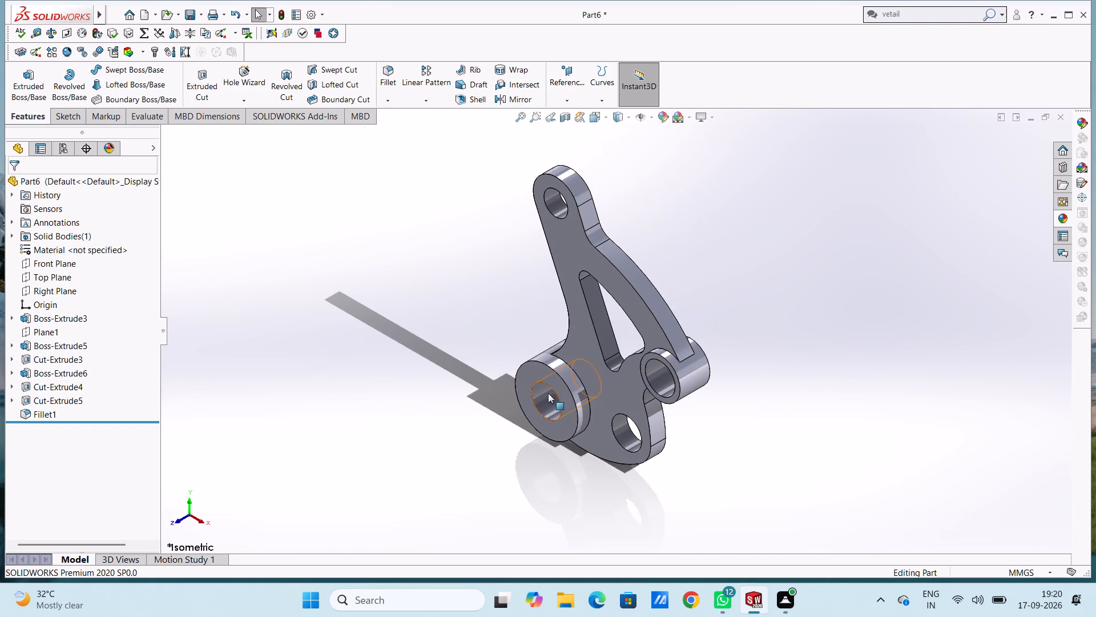
pyautogui.scroll(-1, 548, 393)
pyautogui.scroll(1, 548, 393)
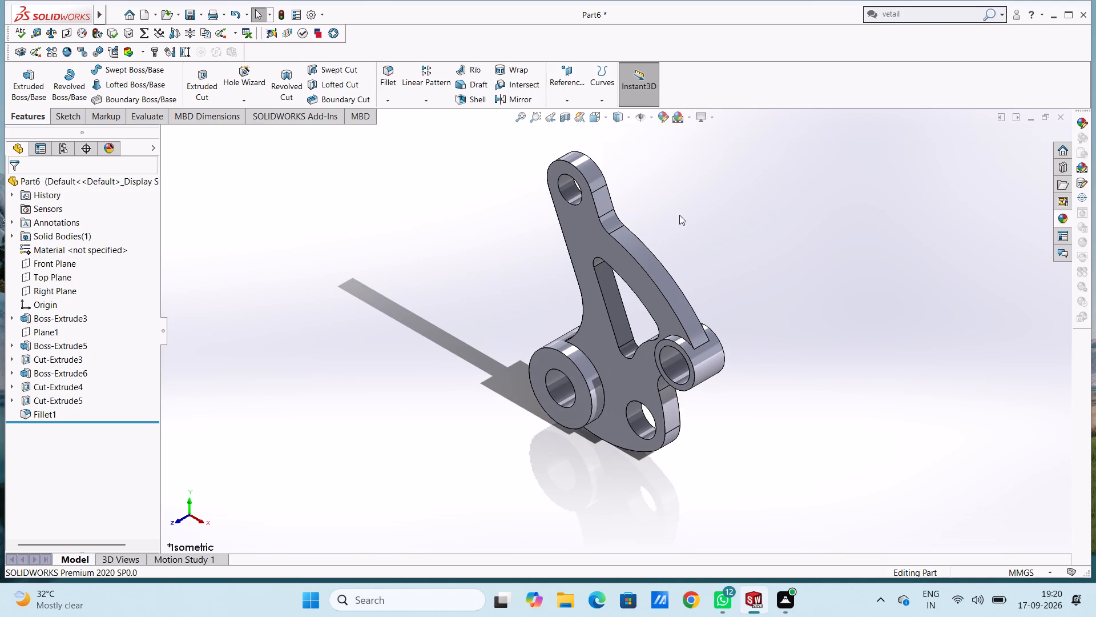
pyautogui.click(666, 122)
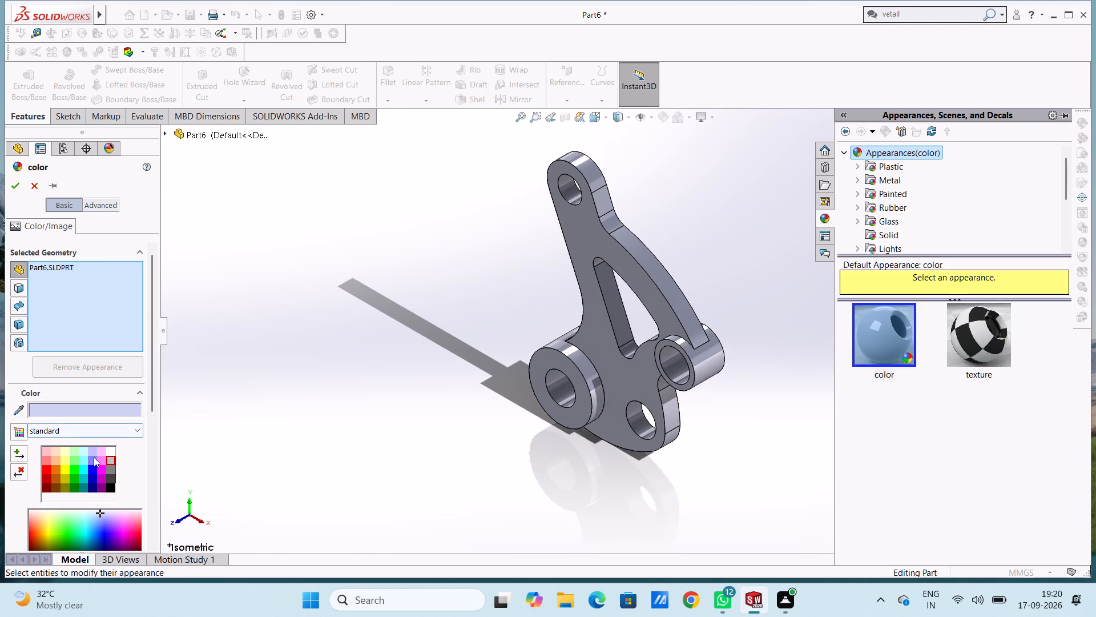
pyautogui.click(68, 478)
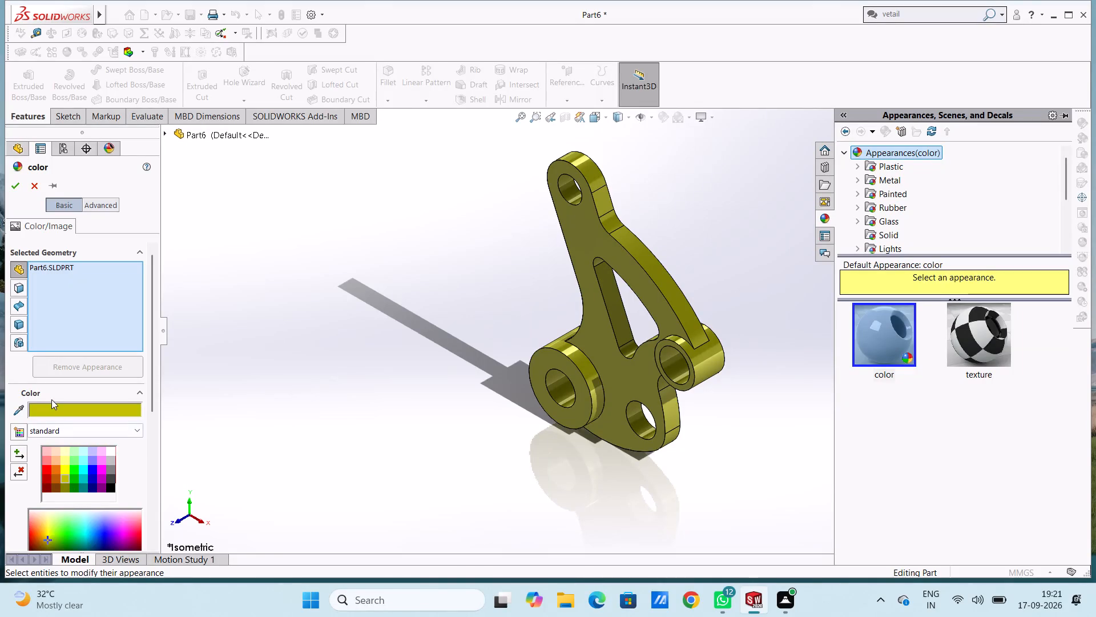
pyautogui.click(15, 193)
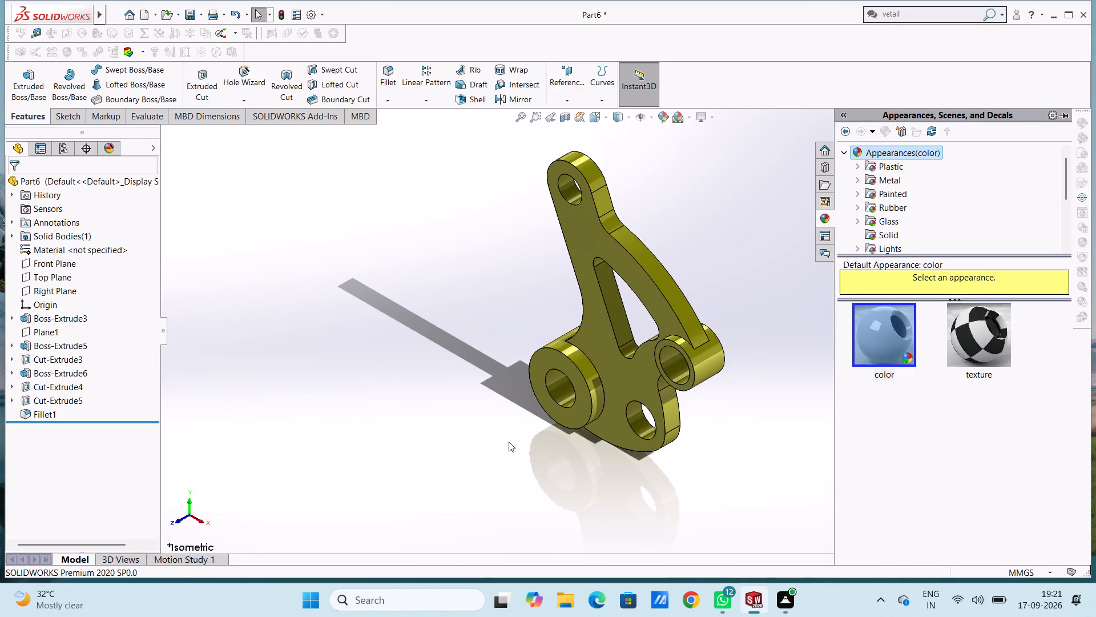
# Apply the polished aluminum metal appearance to the inner faces of the upper arm hole and the side boss hole.
pyautogui.click(897, 185)
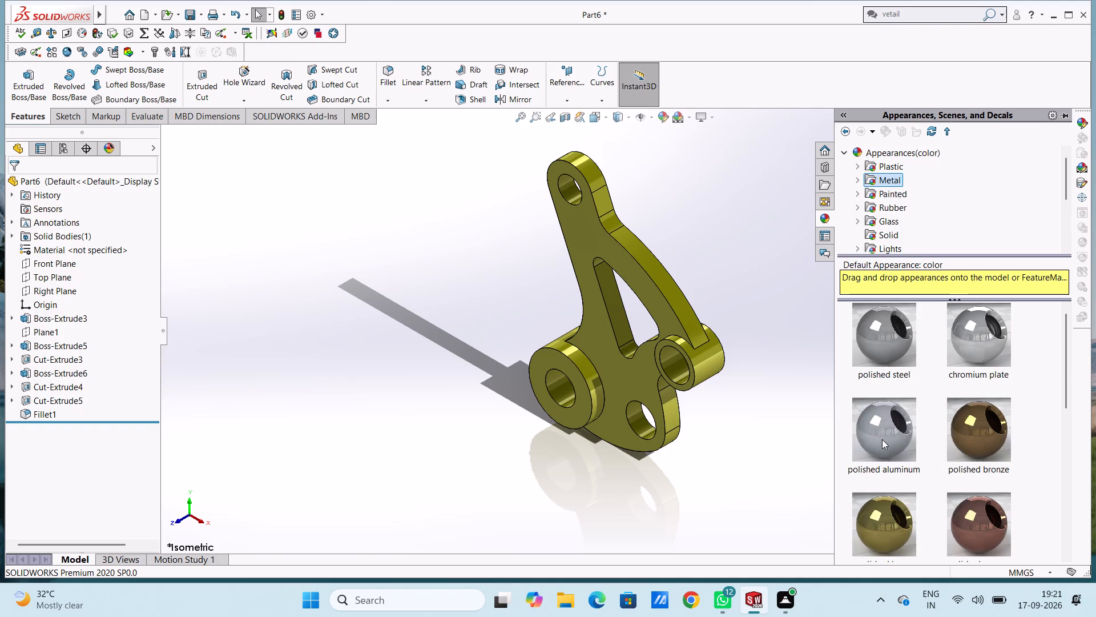
pyautogui.moveTo(884, 426); pyautogui.dragTo(547, 175)
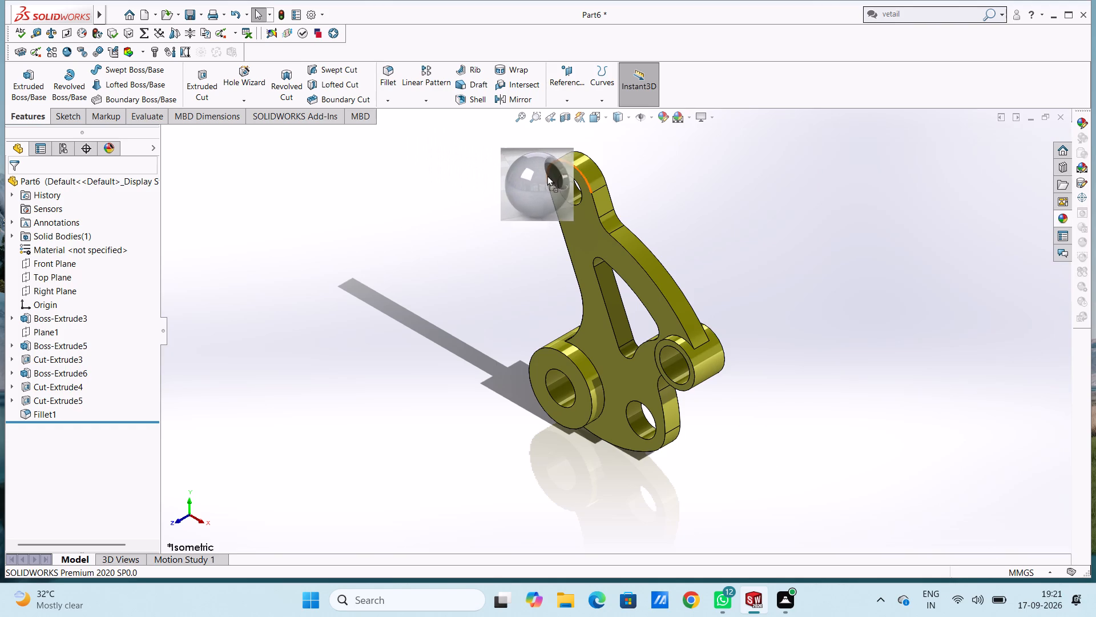
pyautogui.moveTo(547, 175); pyautogui.dragTo(562, 181)
pyautogui.click(562, 181)
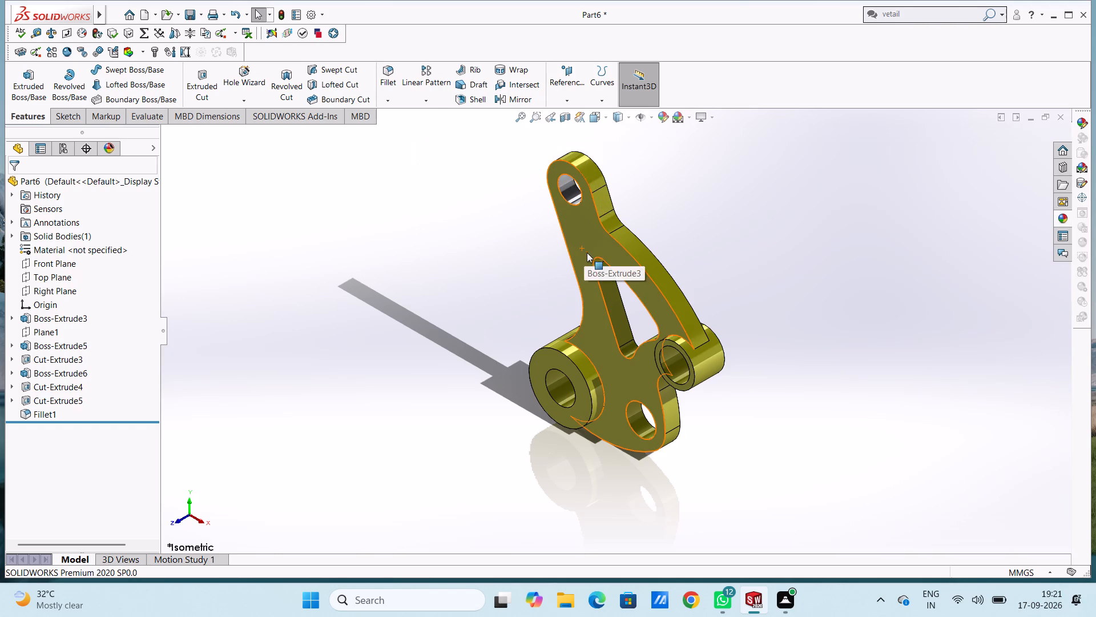
pyautogui.scroll(-4, 648, 431)
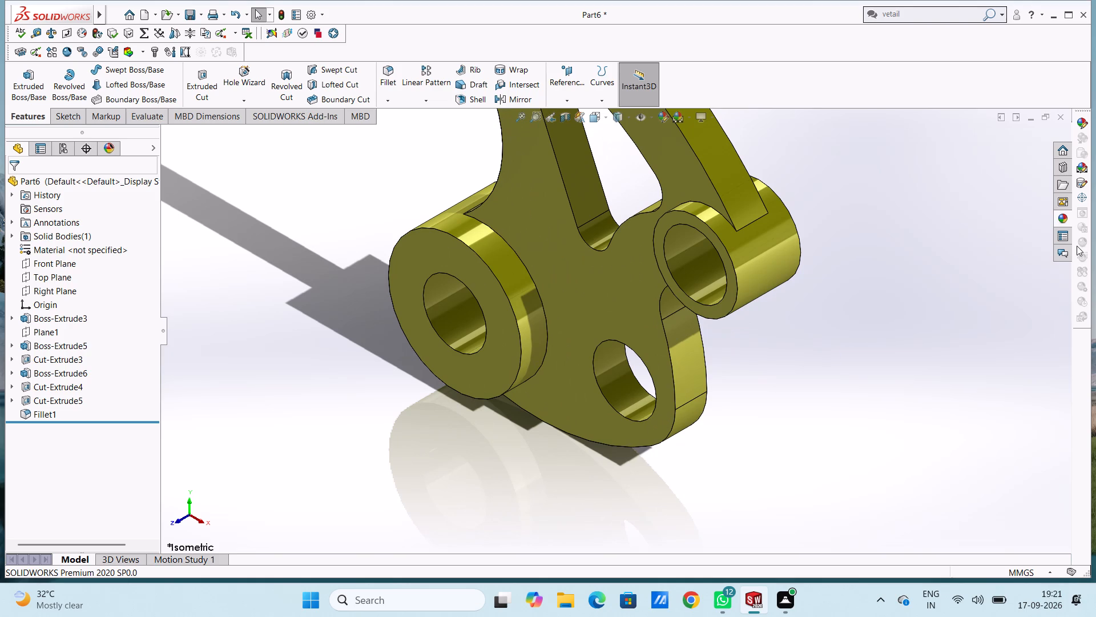
pyautogui.click(1067, 222)
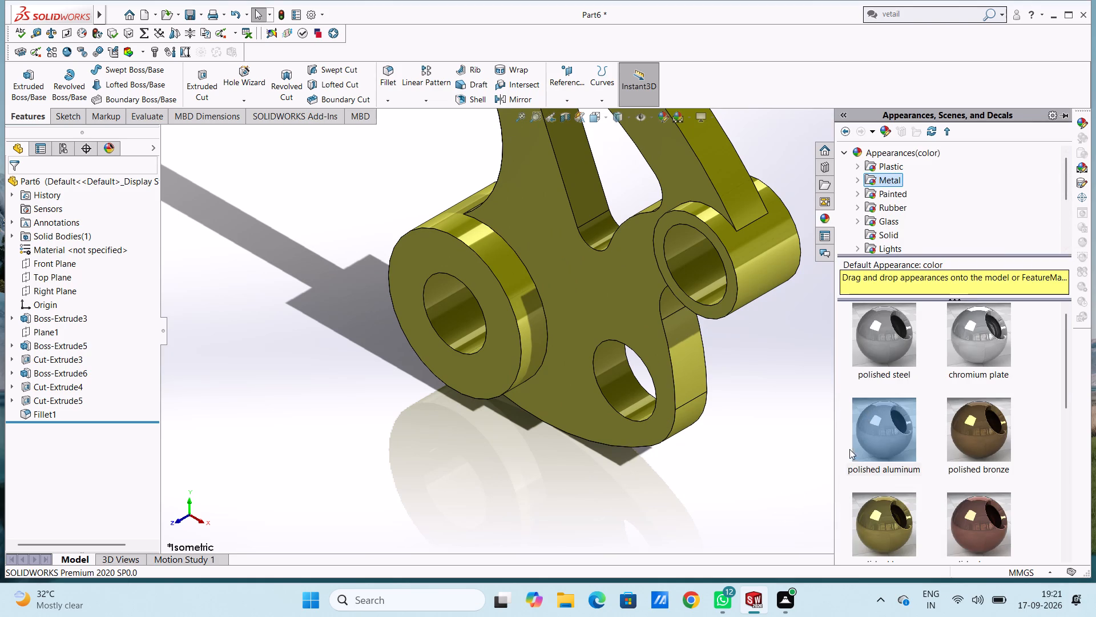
pyautogui.moveTo(875, 434); pyautogui.dragTo(704, 289)
pyautogui.click(704, 289)
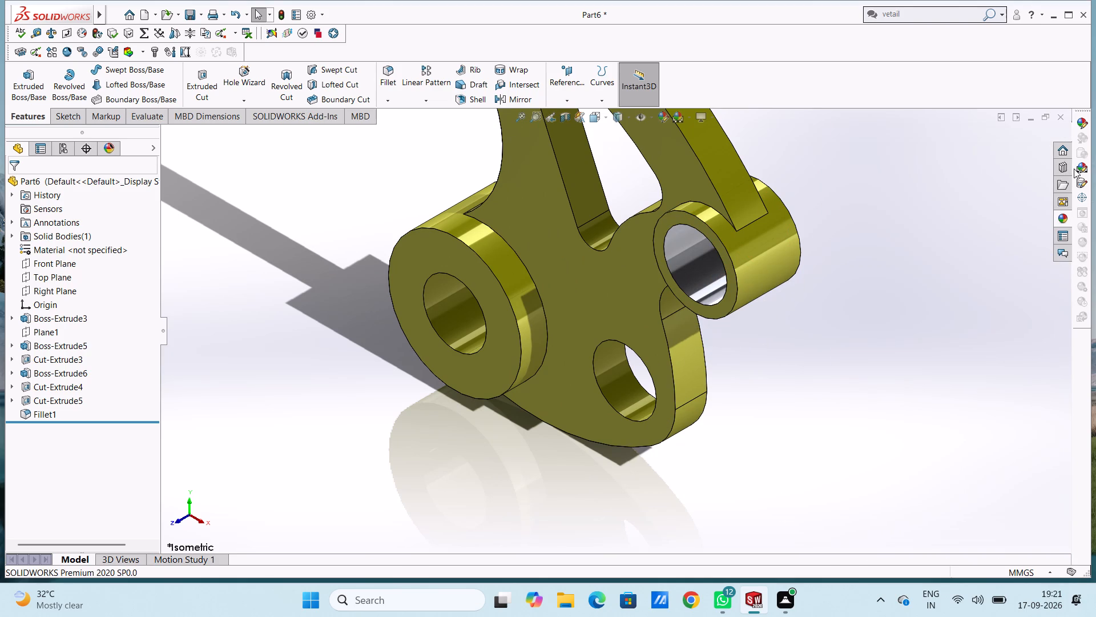
# Apply the polished aluminum appearance to the inner faces of the hub bore and the plate's lower hole.
pyautogui.click(1063, 219)
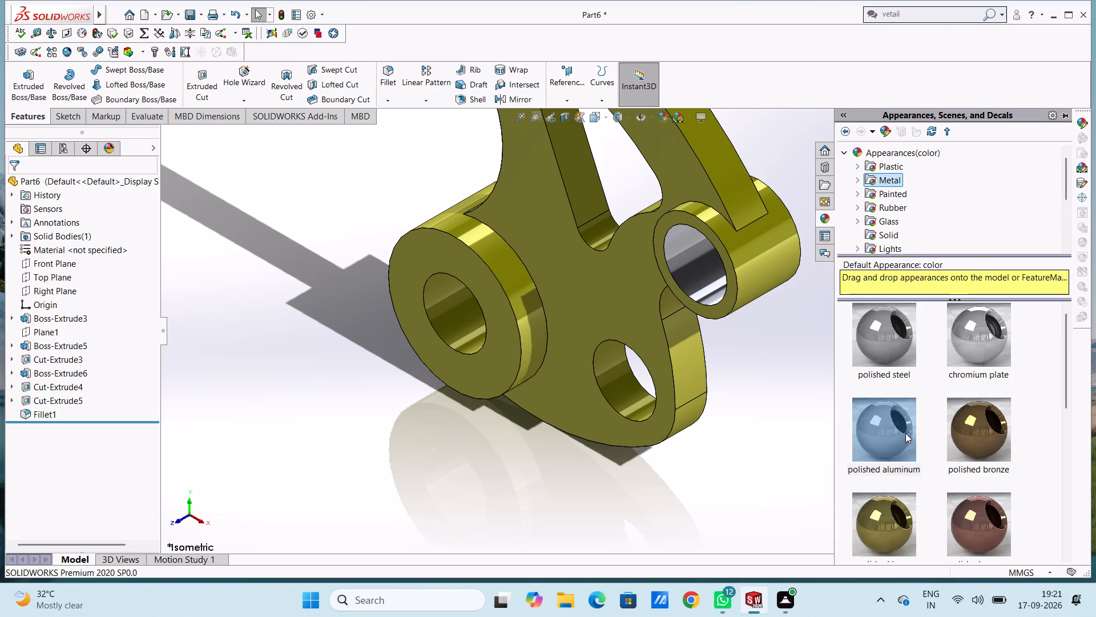
pyautogui.moveTo(905, 432); pyautogui.dragTo(478, 315)
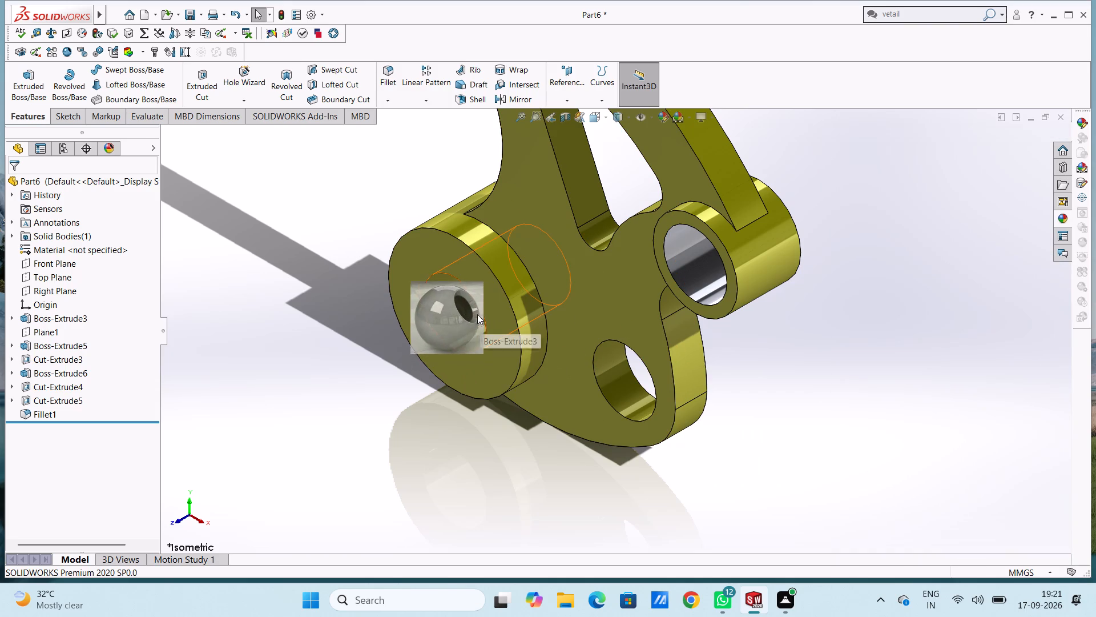
pyautogui.click(477, 314)
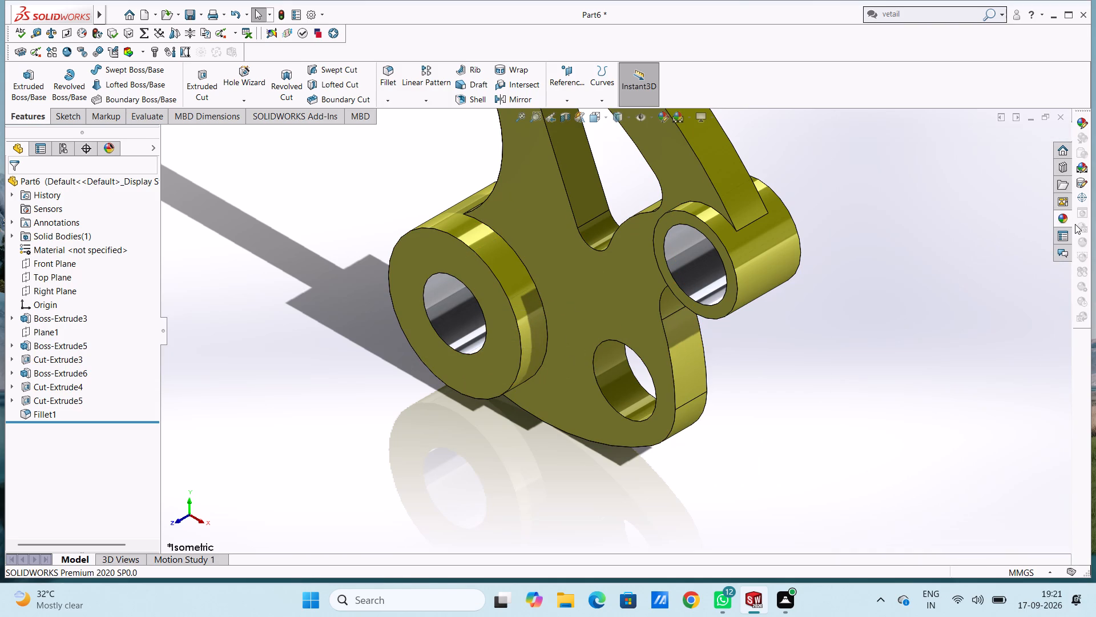
pyautogui.click(1066, 219)
pyautogui.moveTo(905, 432); pyautogui.dragTo(905, 432)
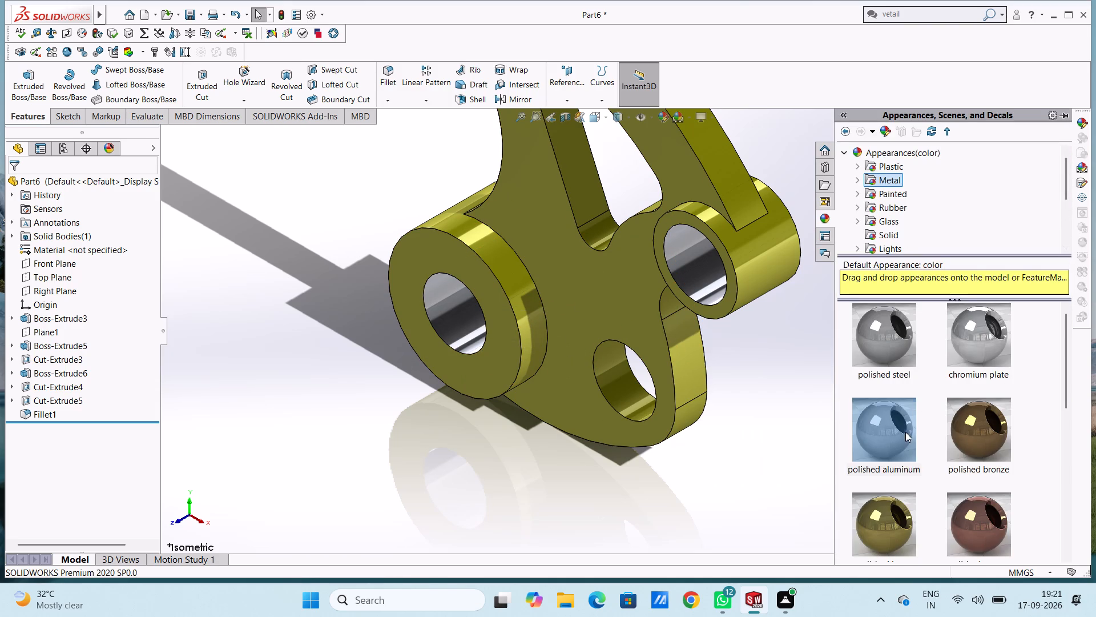
pyautogui.moveTo(905, 432); pyautogui.dragTo(622, 399)
pyautogui.click(622, 399)
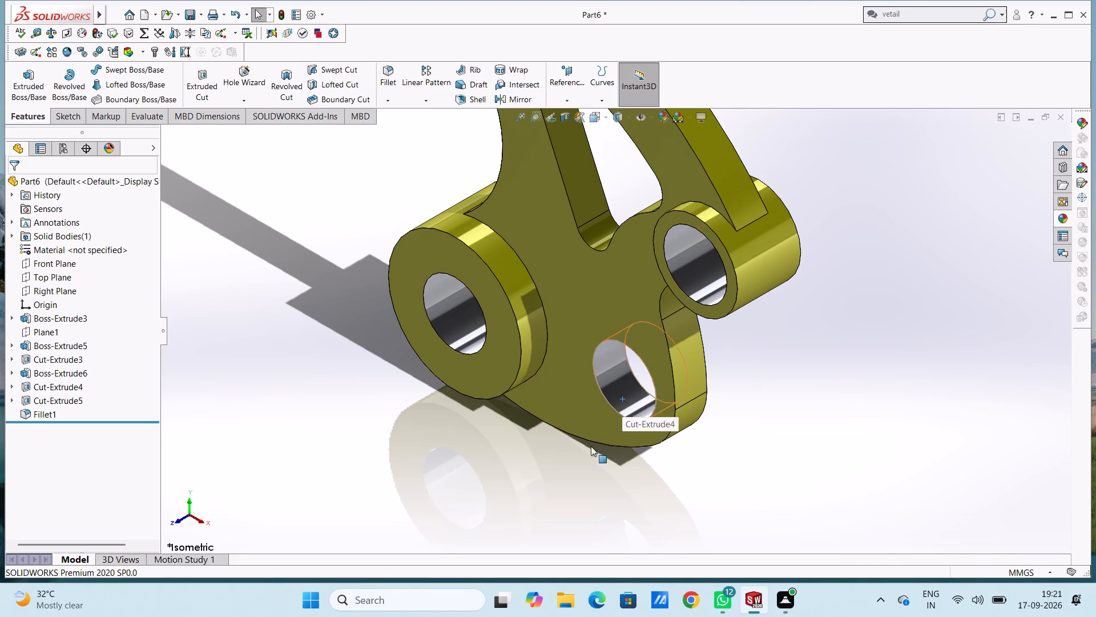
# Save the part in the Documents folder under the name bell crank suspension bracket.
pyautogui.scroll(3, 476, 506)
pyautogui.scroll(3, 498, 428)
pyautogui.moveTo(503, 366); pyautogui.dragTo(873, 422, button='middle')
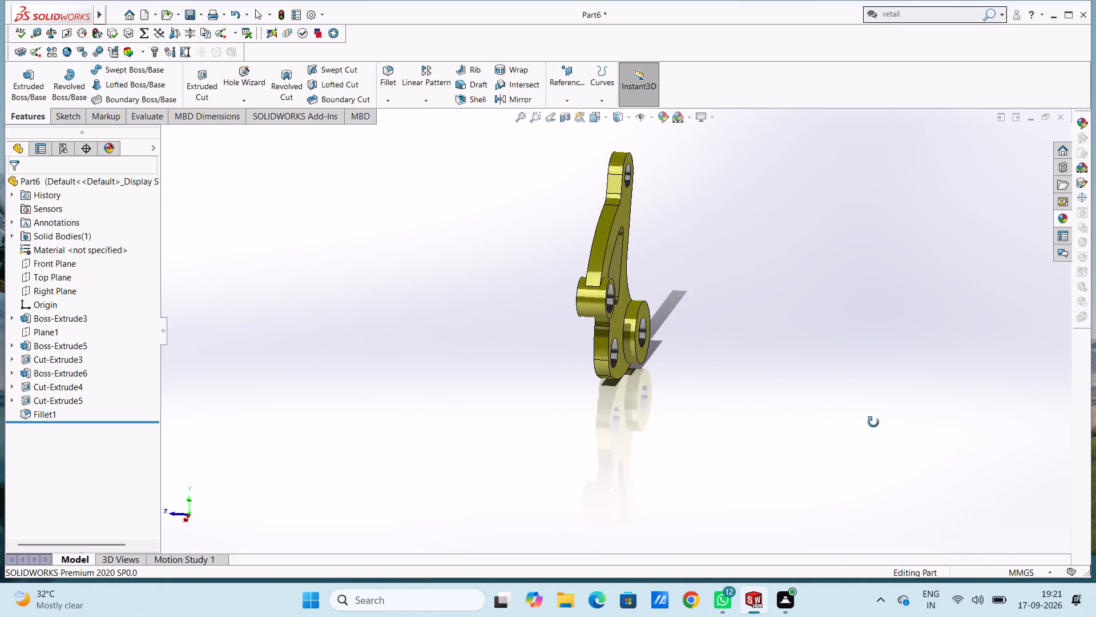
pyautogui.moveTo(873, 422); pyautogui.dragTo(939, 432, button='middle')
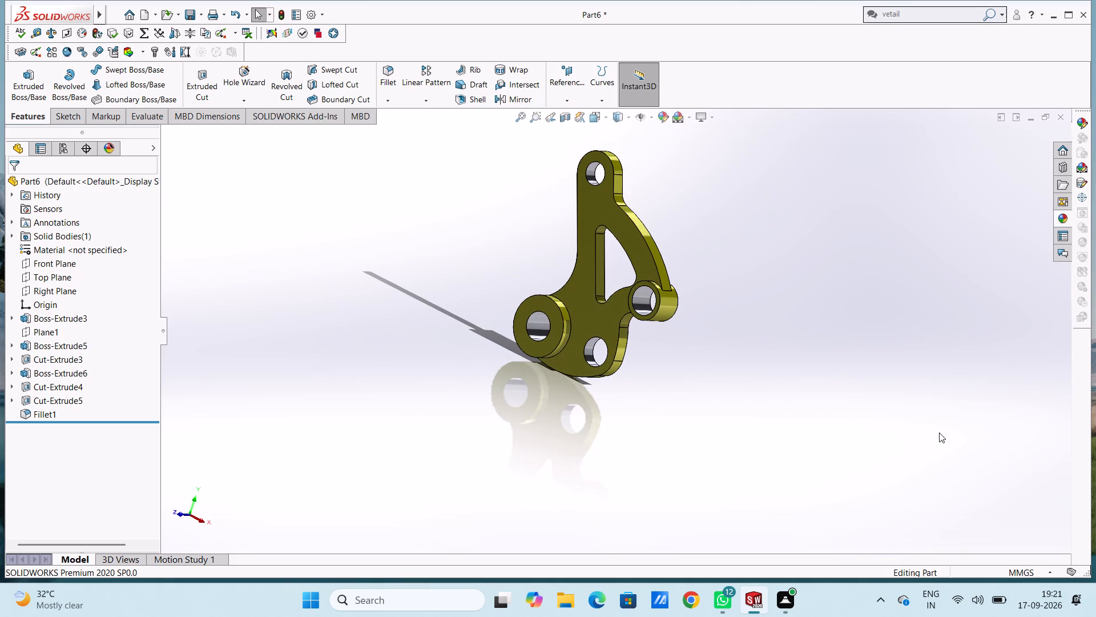
pyautogui.hotkey('ctrl', '7')
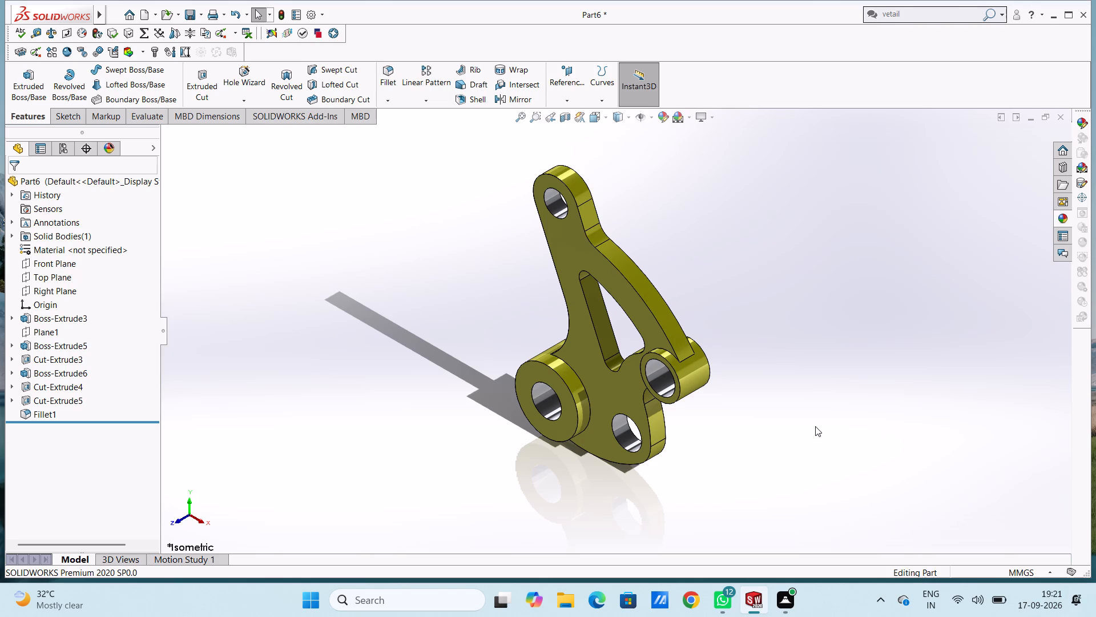
pyautogui.hotkey('ctrl', 's')
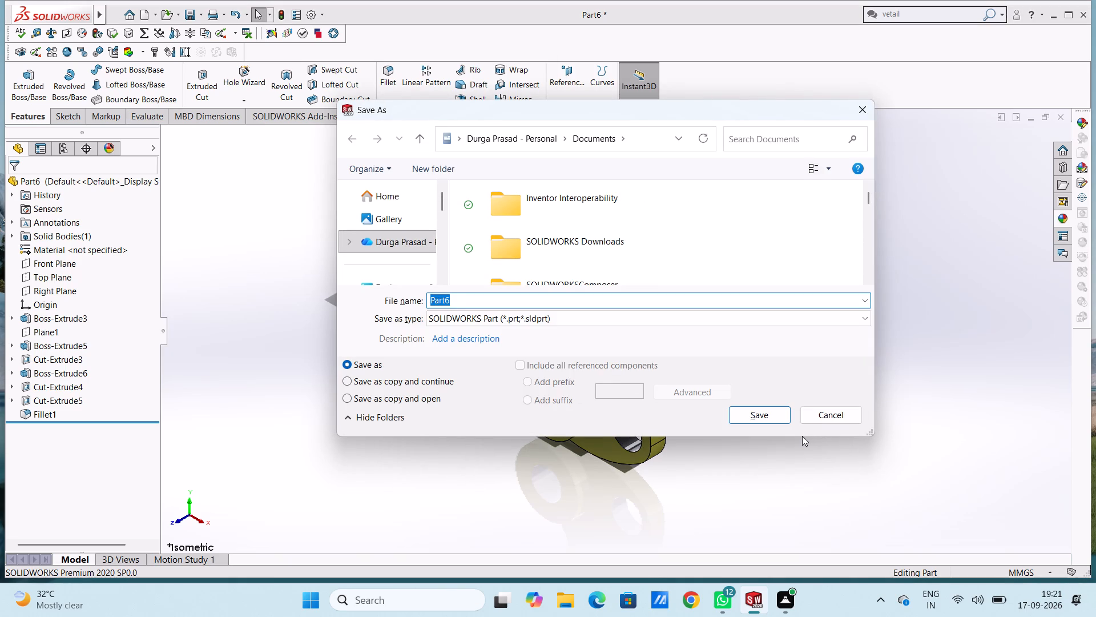
pyautogui.write('bell crank')
pyautogui.press('space')
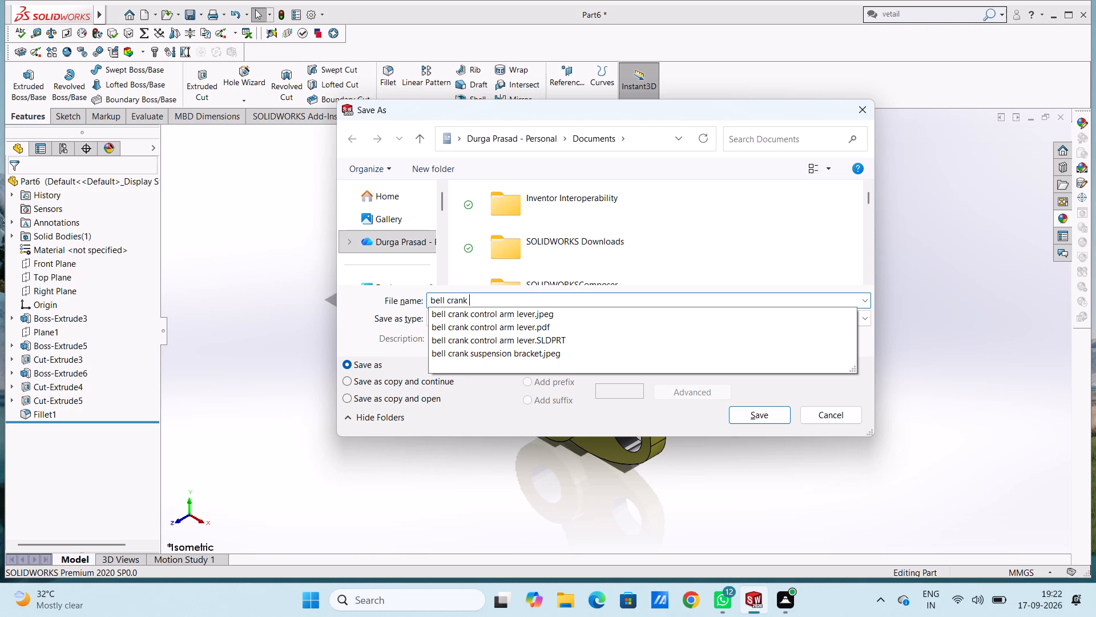
pyautogui.press('s')
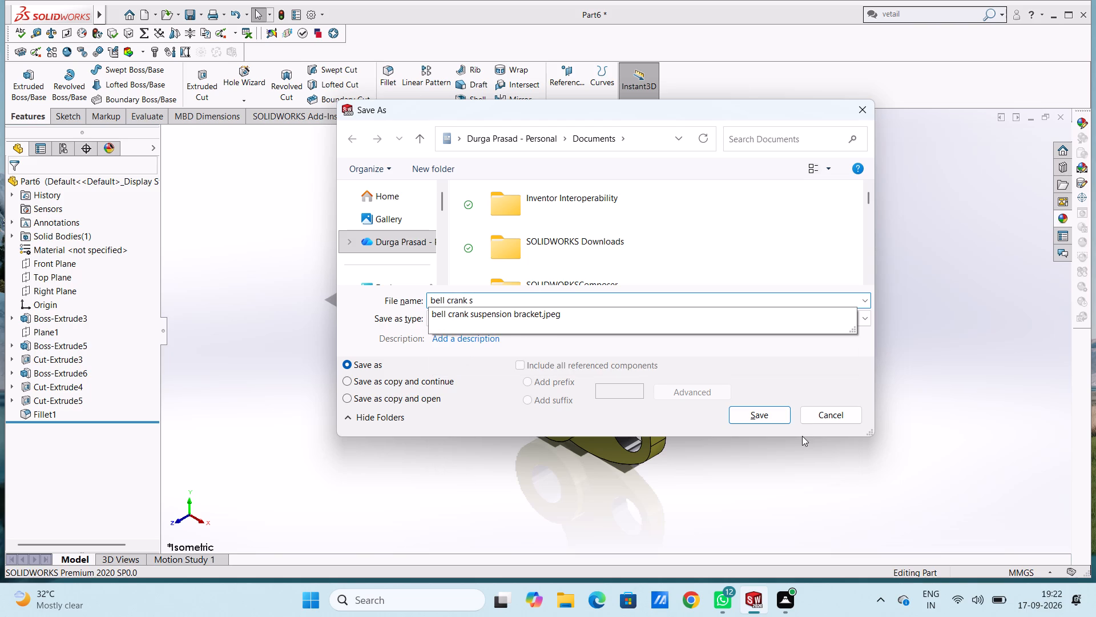
pyautogui.write('us')
pyautogui.write('pens')
pyautogui.write('ion')
pyautogui.press('space')
pyautogui.write('bracket')
pyautogui.click(767, 411)
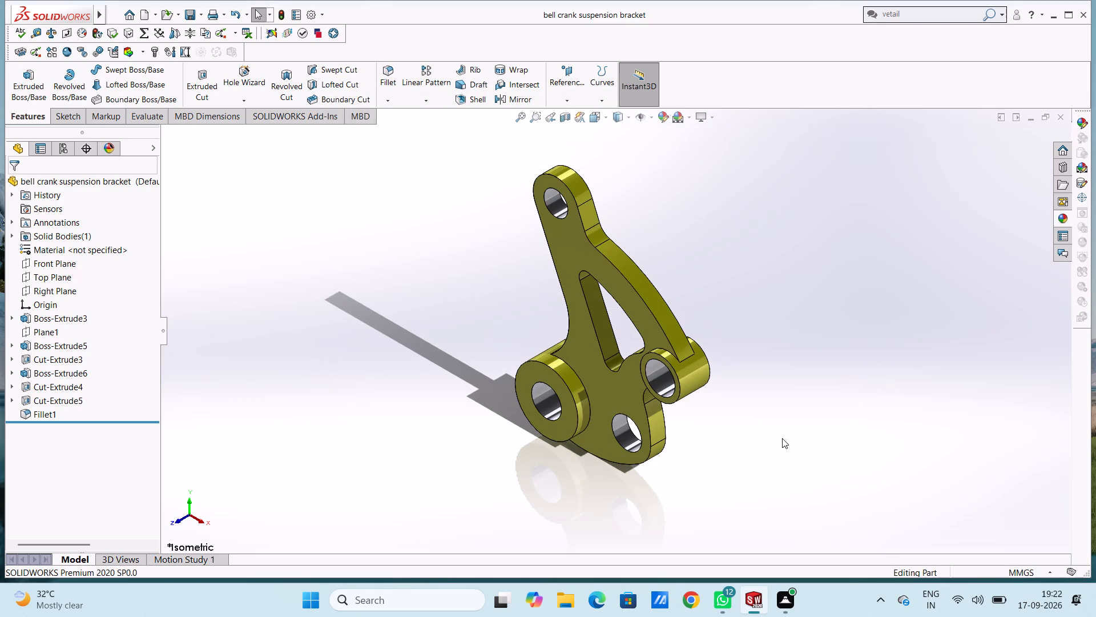
# Save a PDF version of the part to Documents under the same file name.
pyautogui.click(203, 15)
pyautogui.click(242, 47)
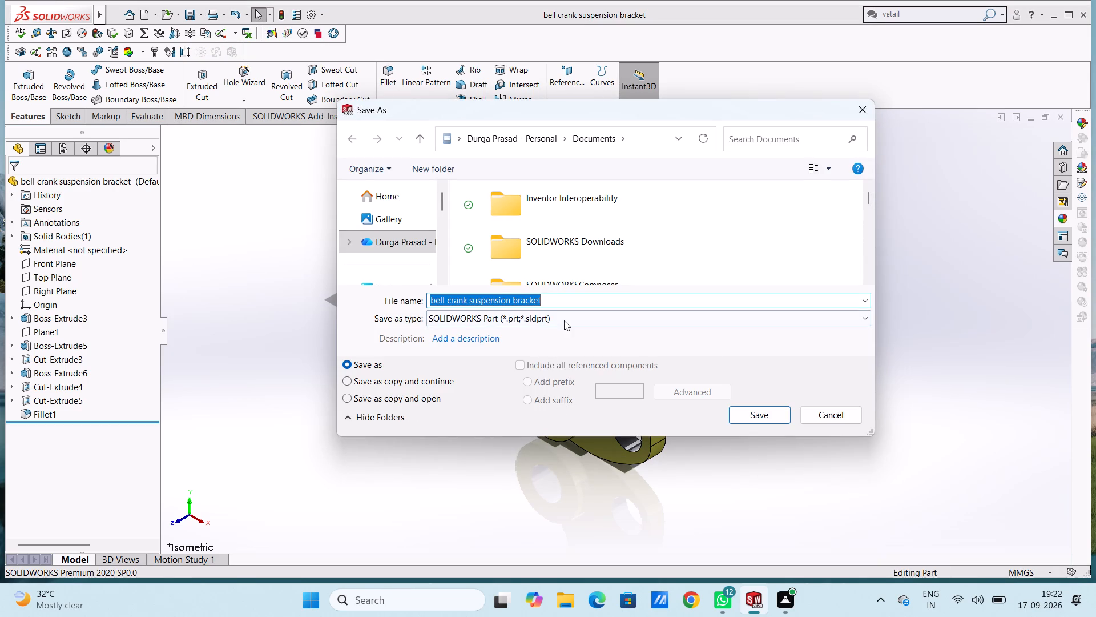
pyautogui.click(564, 319)
pyautogui.click(561, 89)
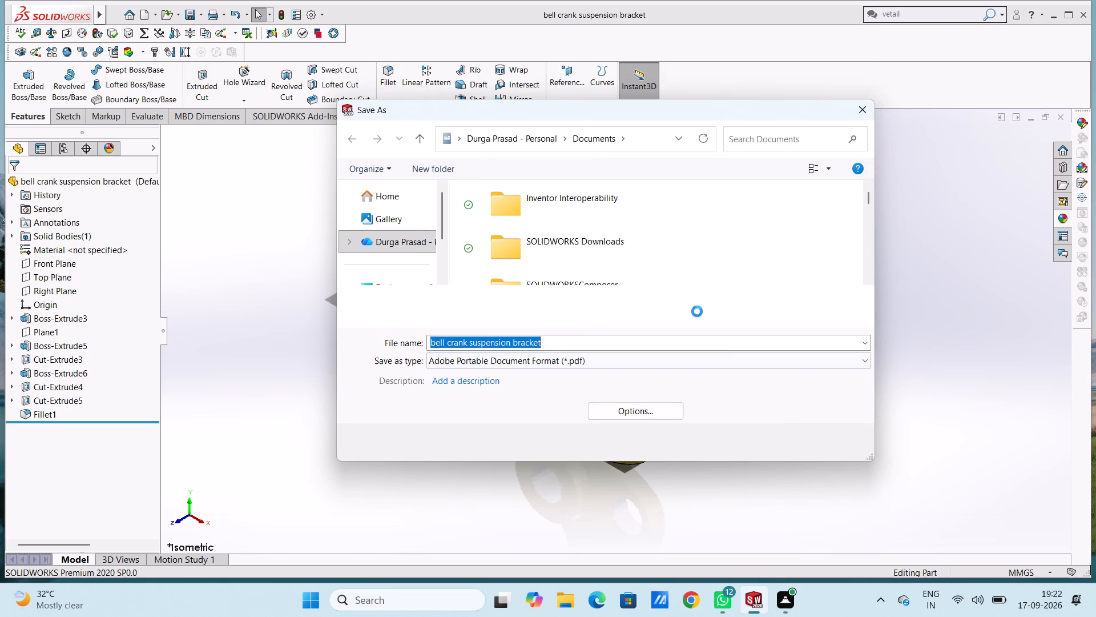
pyautogui.click(774, 445)
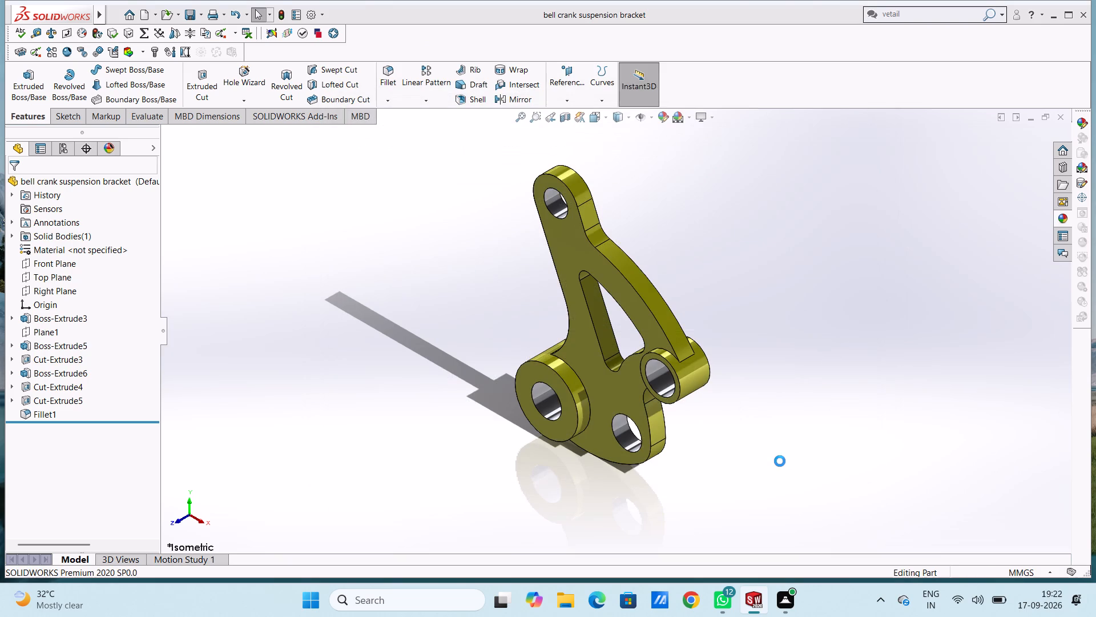